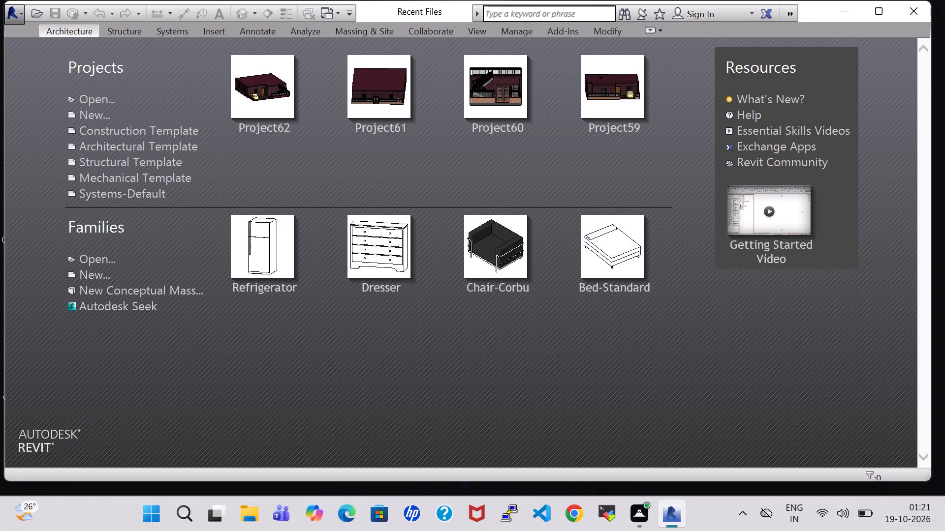
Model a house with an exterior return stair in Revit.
Create a new project from the Architectural Template.
left_click(96, 115)
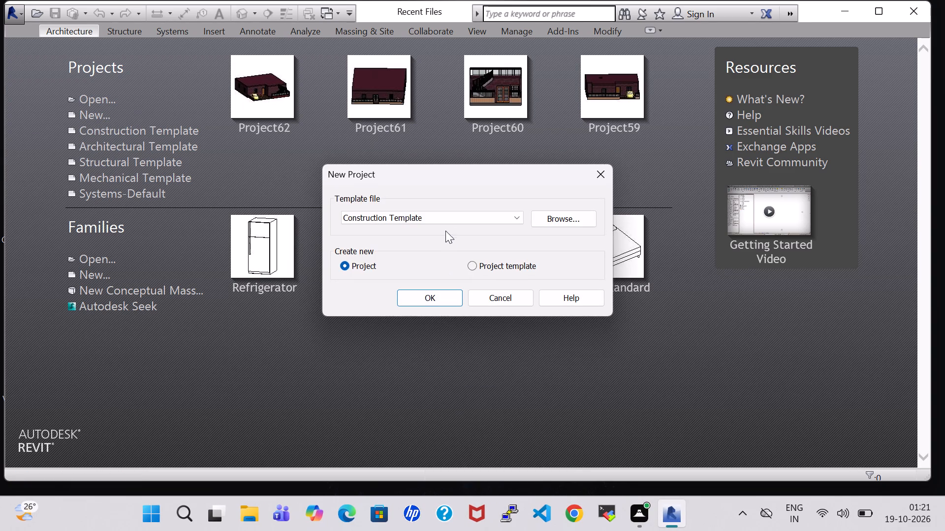
left_click(444, 221)
left_click(432, 249)
left_click(418, 302)
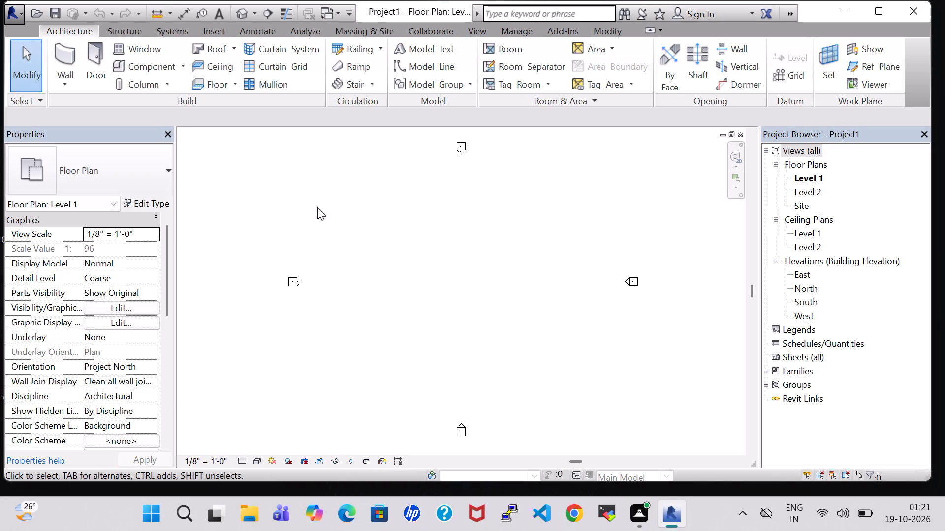
Draw four Generic - 8" walls, 10 ft high, forming a closed rectangle 20 ft wide by 40 ft long on Level 1.
left_click(67, 58)
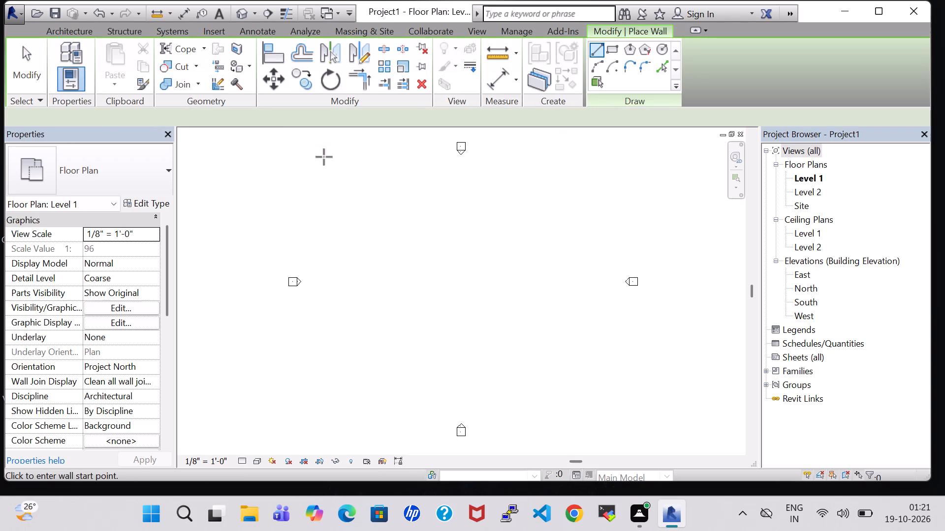
left_click(215, 120)
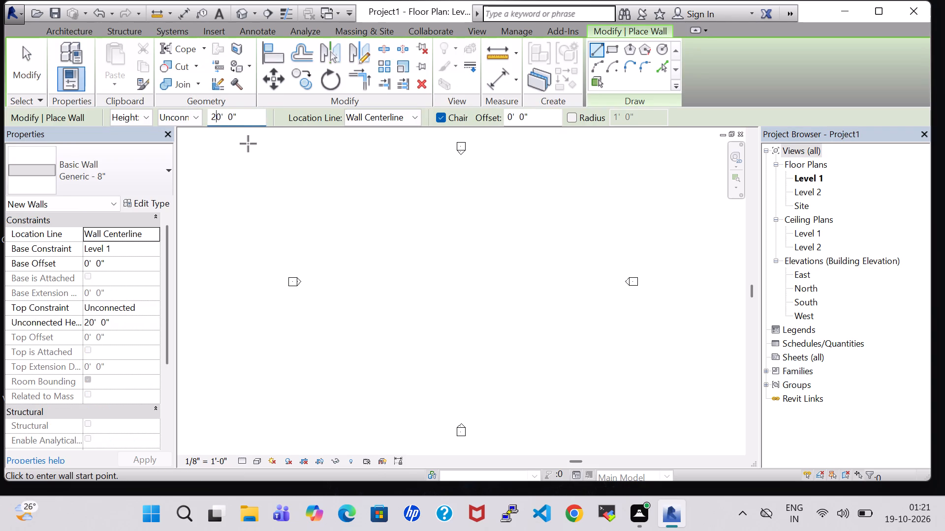
key("BackSpace")
key("1")
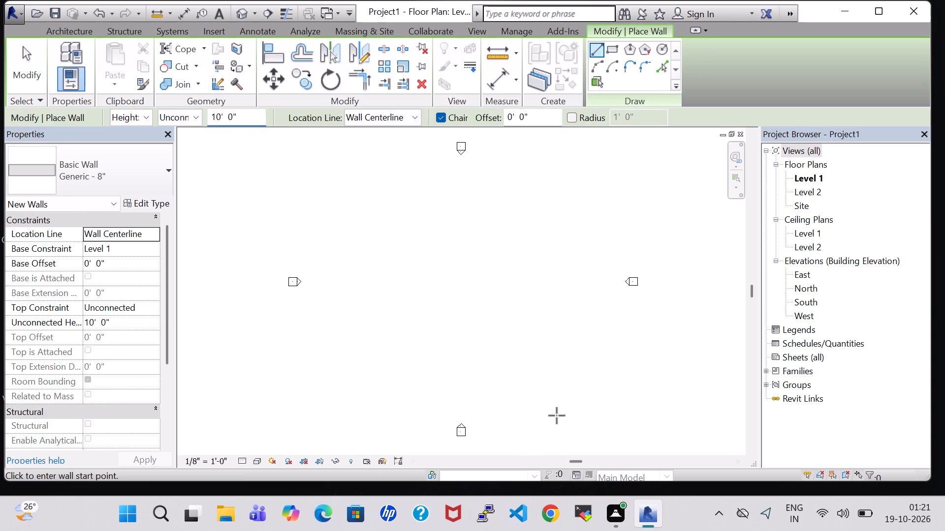
key("Return")
scroll(436, 265, "down", 1)
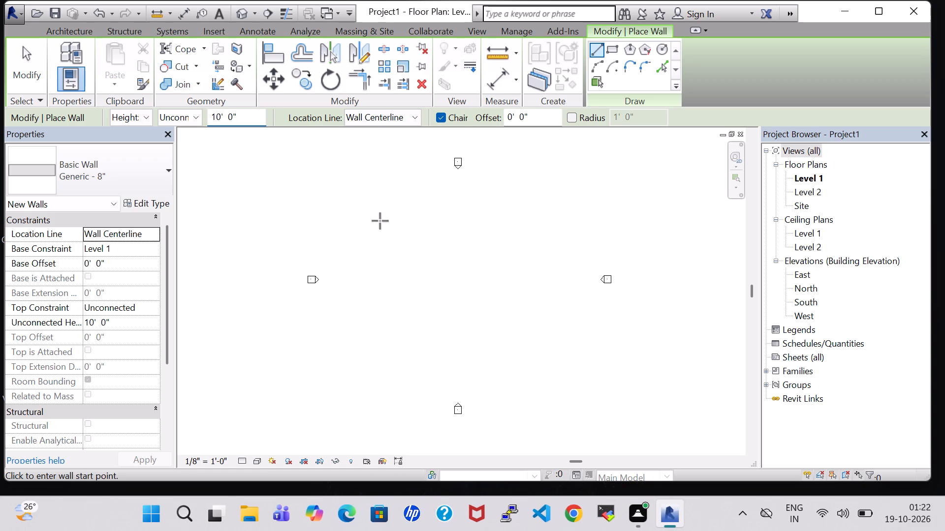
left_click(388, 209)
type("20")
key("Return")
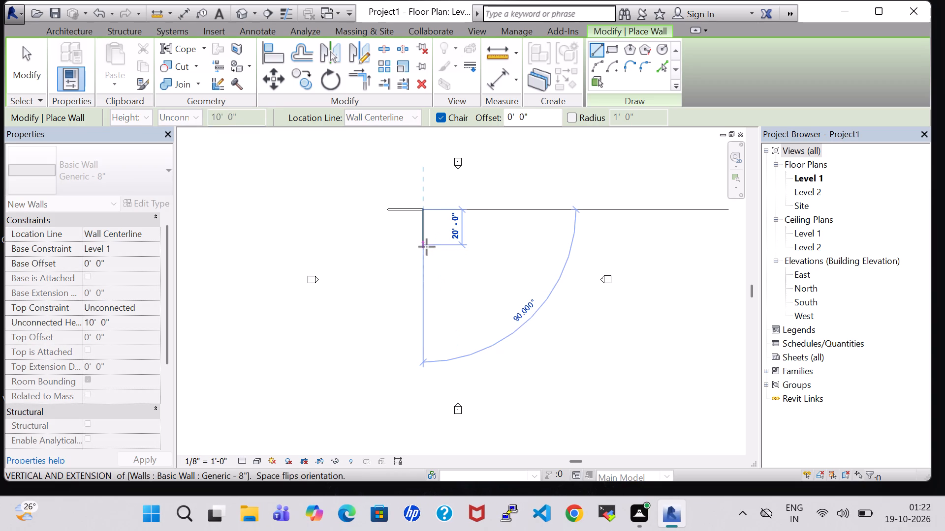
key("4")
key("0")
key("Return")
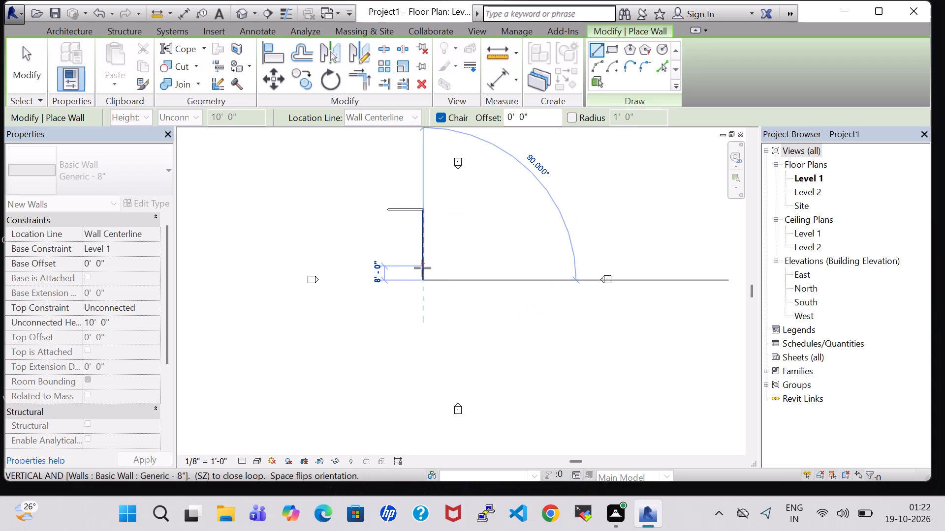
left_click(388, 281)
left_click(388, 210)
scroll(390, 215, "up", 4)
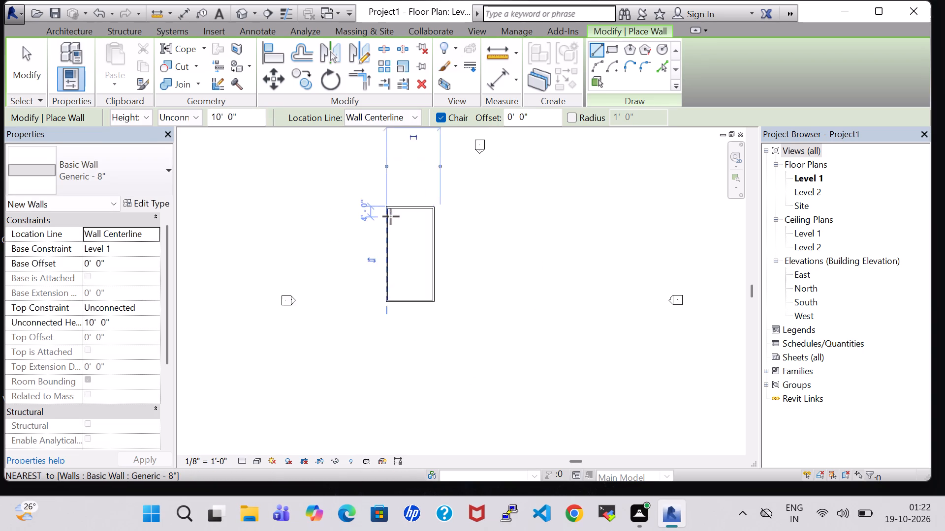
scroll(391, 216, "up", 5)
middle_click_drag(406, 274, 540, 282)
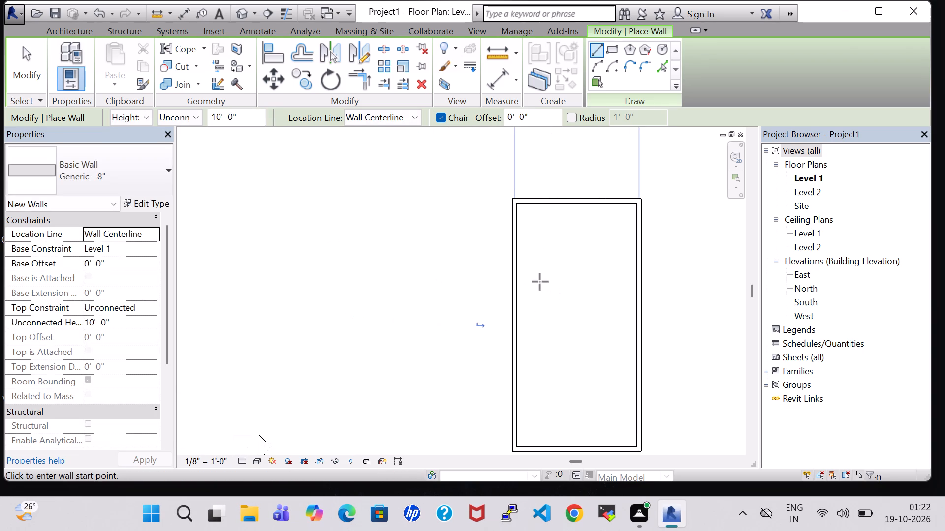
key("Escape")
key("Escape")
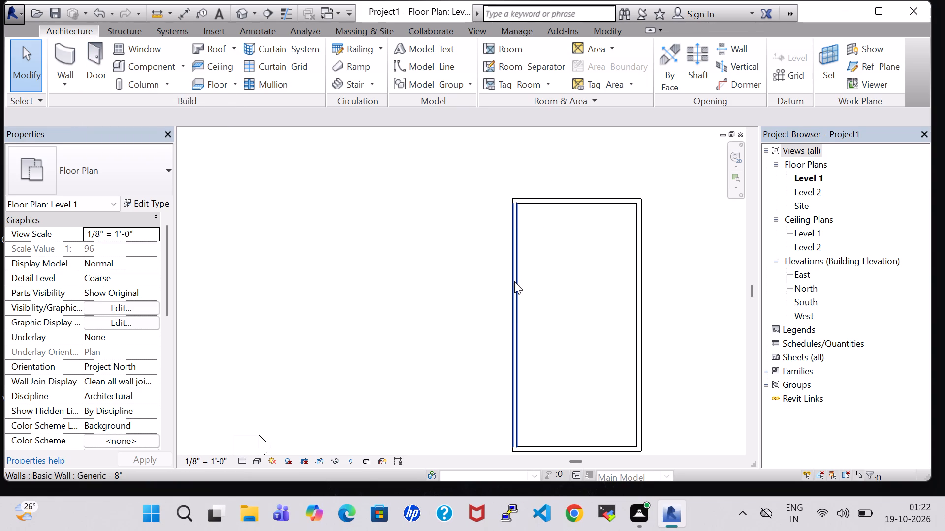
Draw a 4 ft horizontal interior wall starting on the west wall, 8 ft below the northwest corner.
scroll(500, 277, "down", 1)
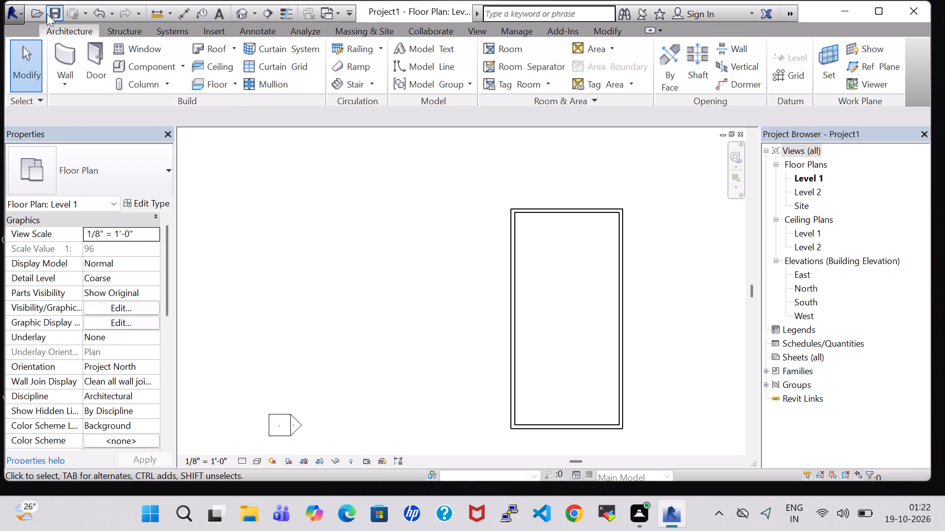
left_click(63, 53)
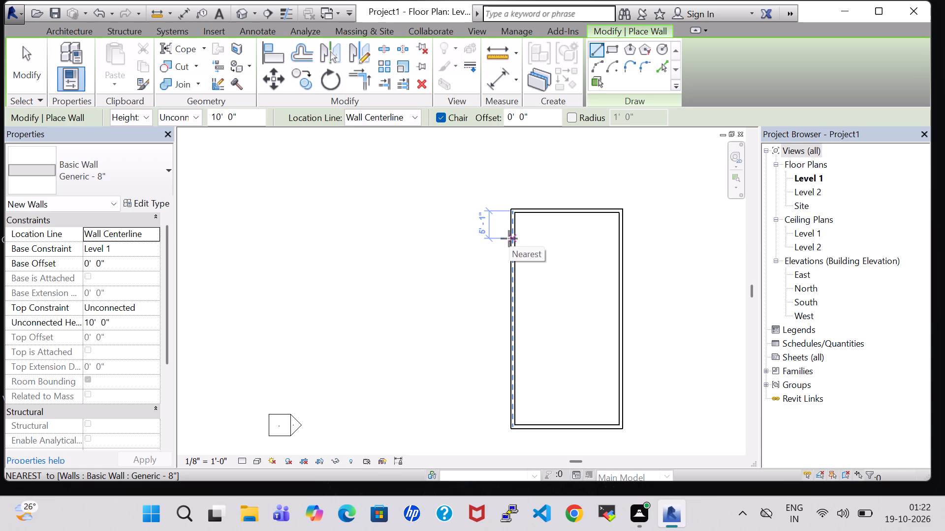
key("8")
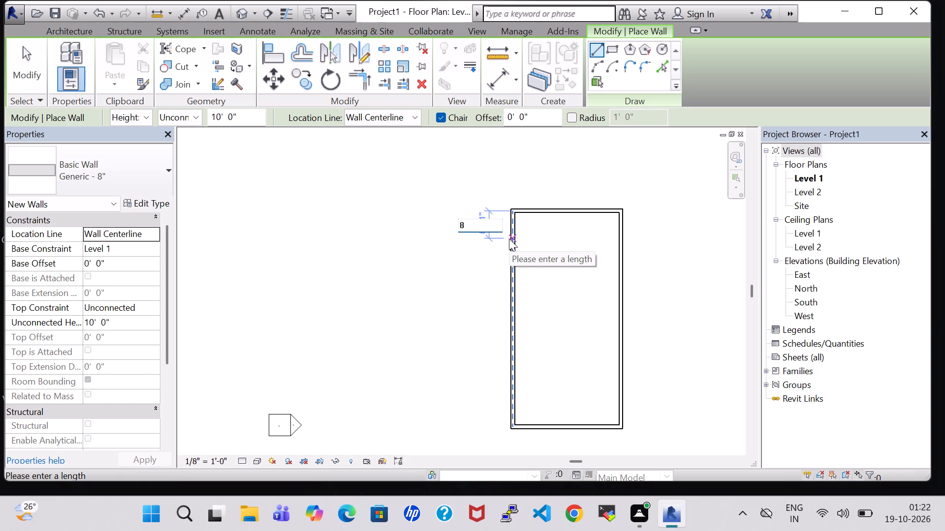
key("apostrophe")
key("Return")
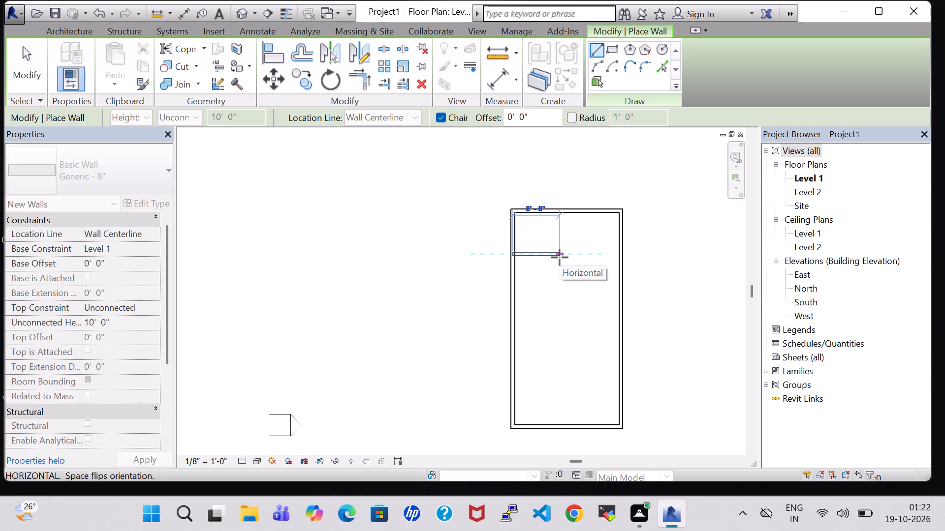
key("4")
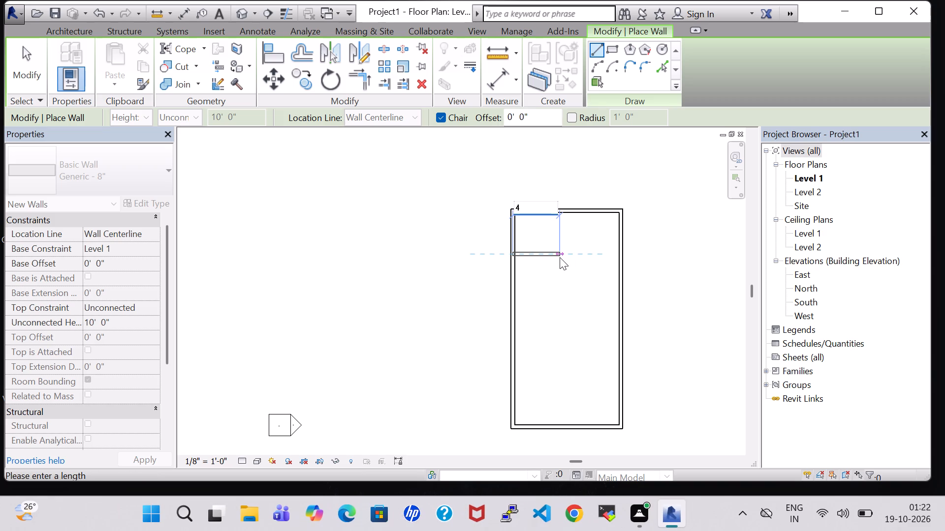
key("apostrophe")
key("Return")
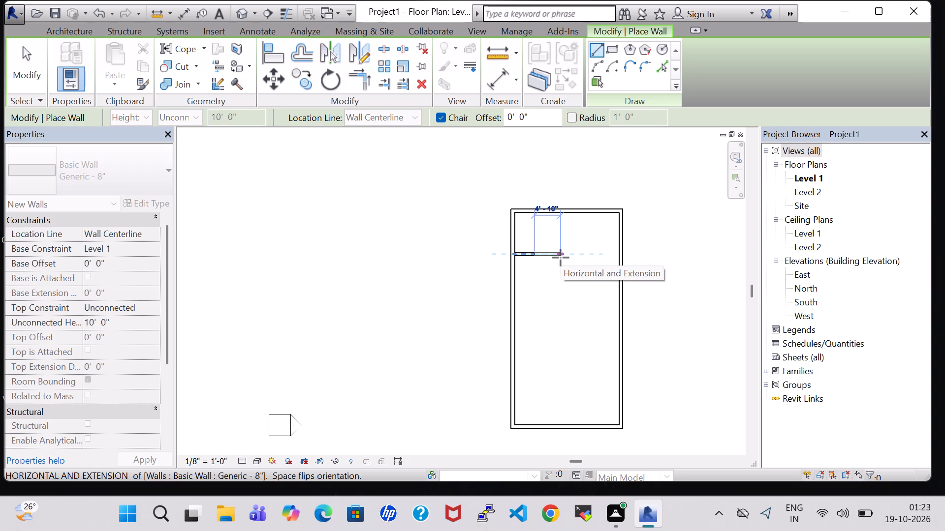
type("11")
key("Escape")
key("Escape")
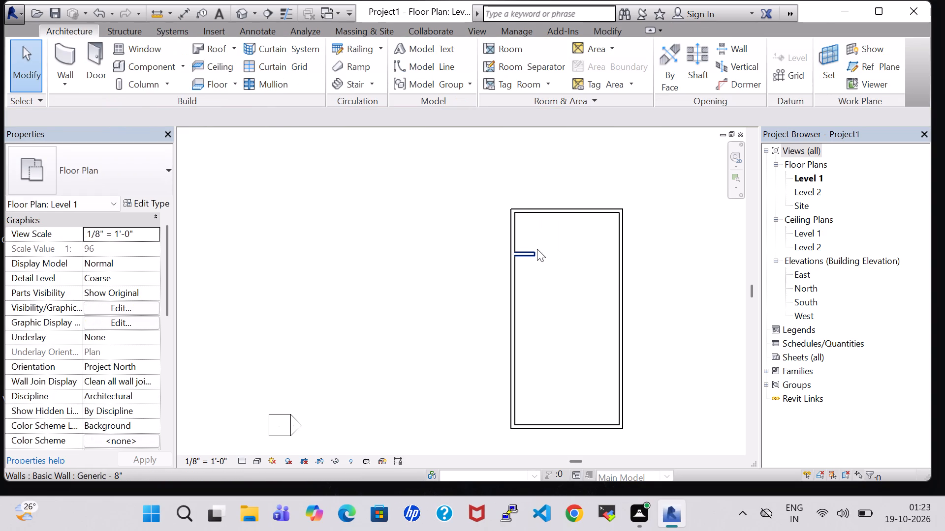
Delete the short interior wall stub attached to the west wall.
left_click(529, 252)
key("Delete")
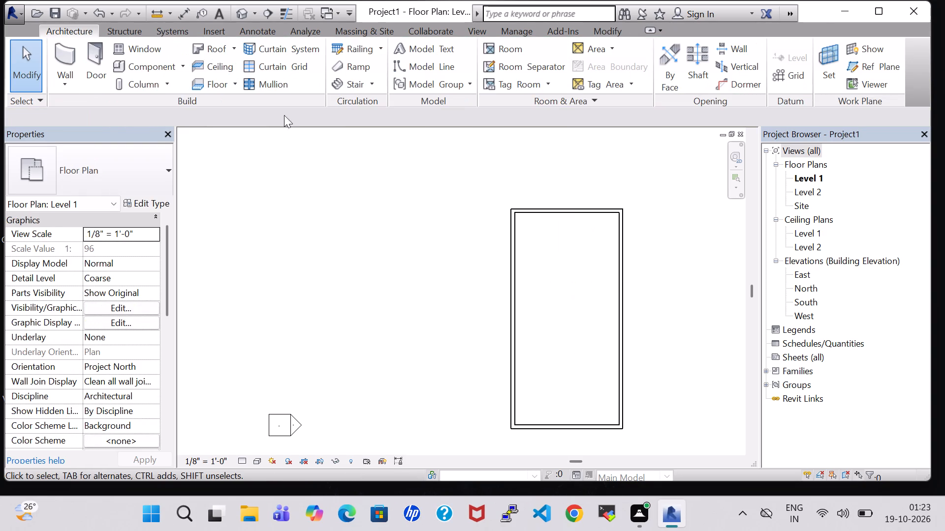
Enclose a 10 ft by 8 ft room in the northwest corner with two interior walls, starting 8 ft down the west wall.
left_click(71, 46)
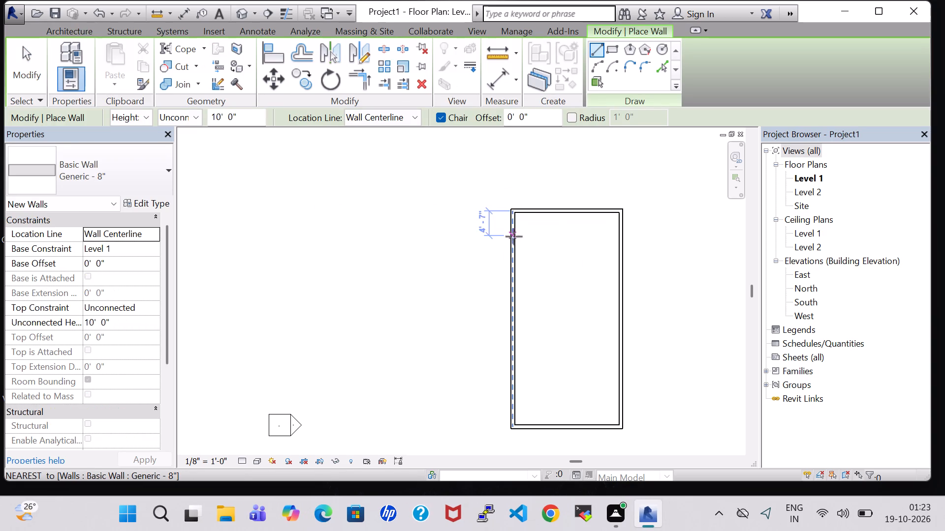
type("8'")
key("Return")
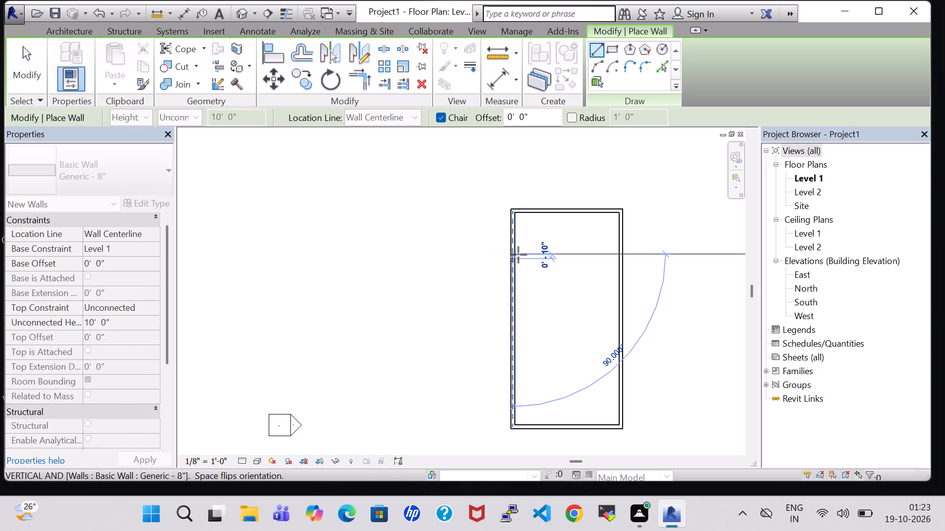
type("10")
key("Return")
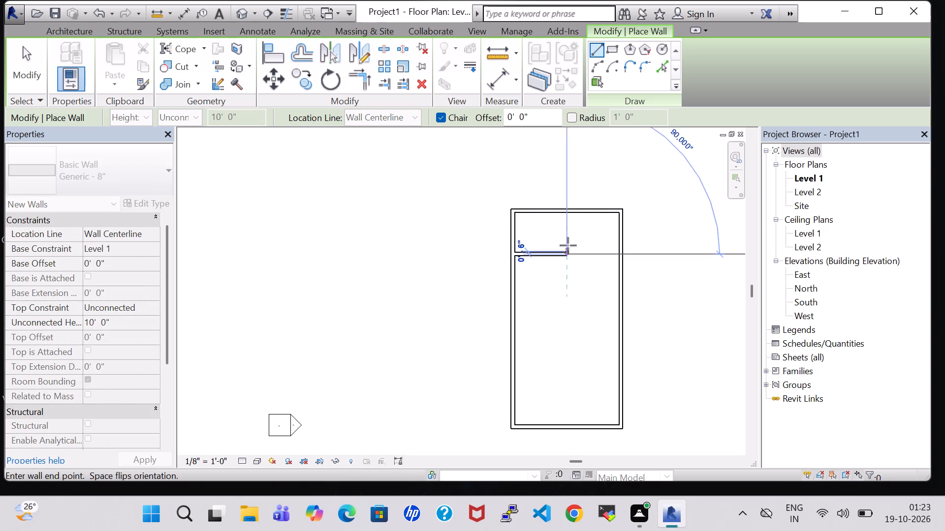
left_click(568, 212)
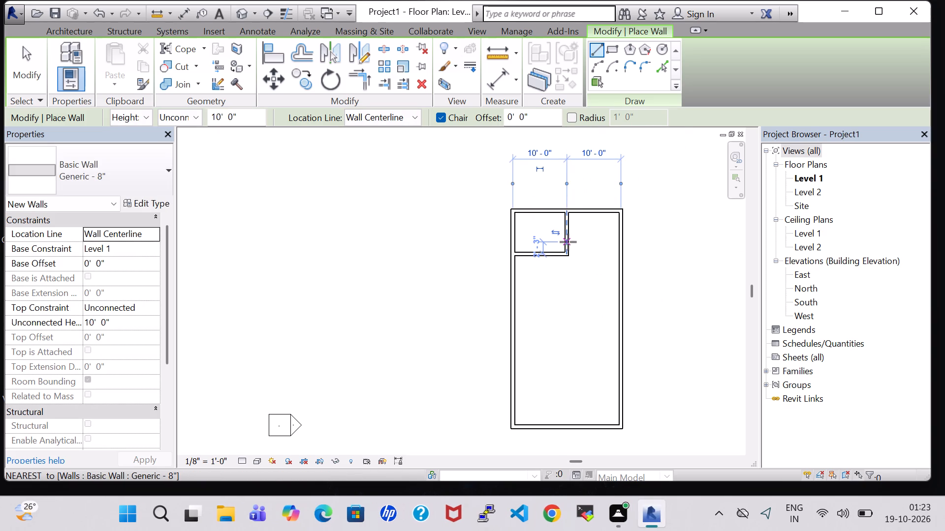
key("Escape")
key("Escape")
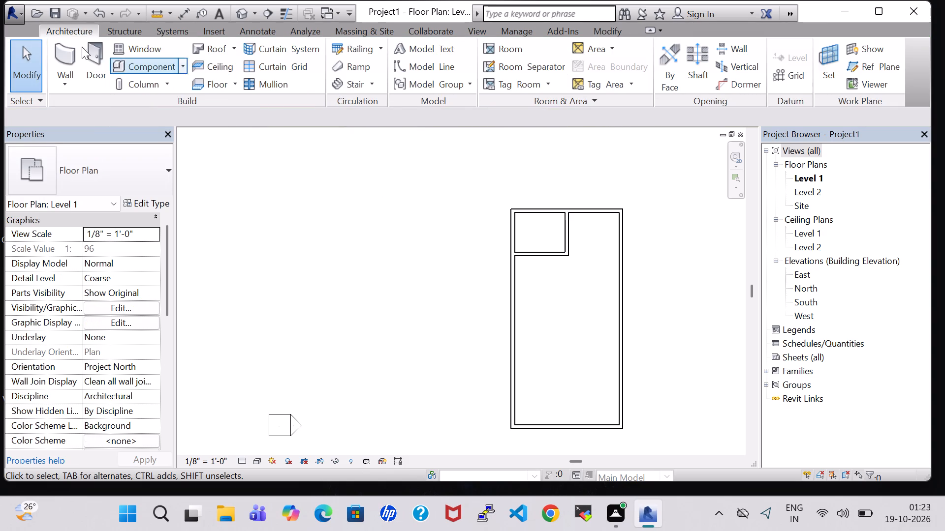
Draw a horizontal partition wall across the 10 ft wide corner room, about 3'-11" below the north wall.
left_click(69, 49)
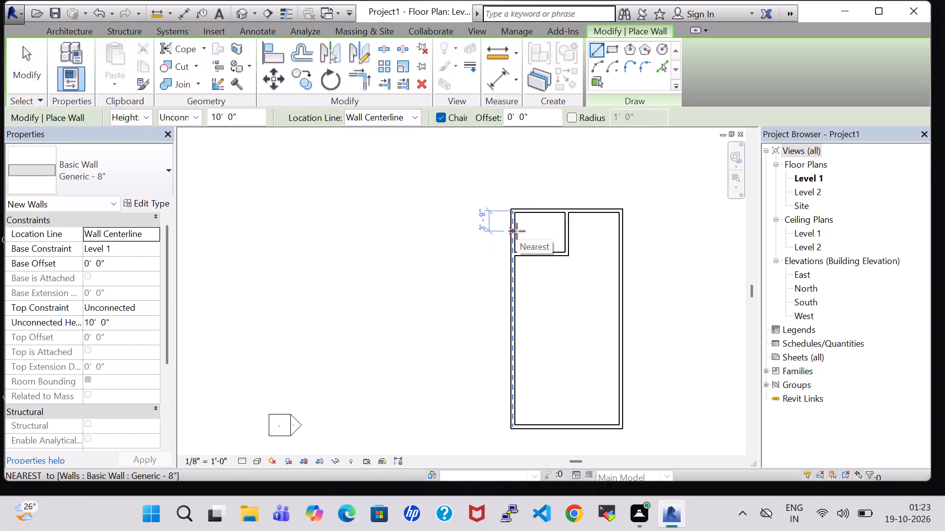
scroll(517, 231, "up", 3)
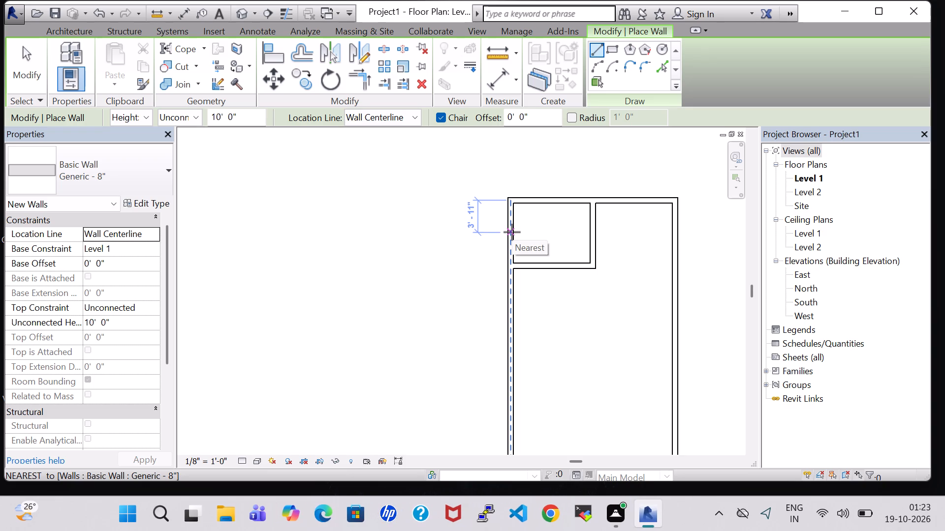
left_click(512, 232)
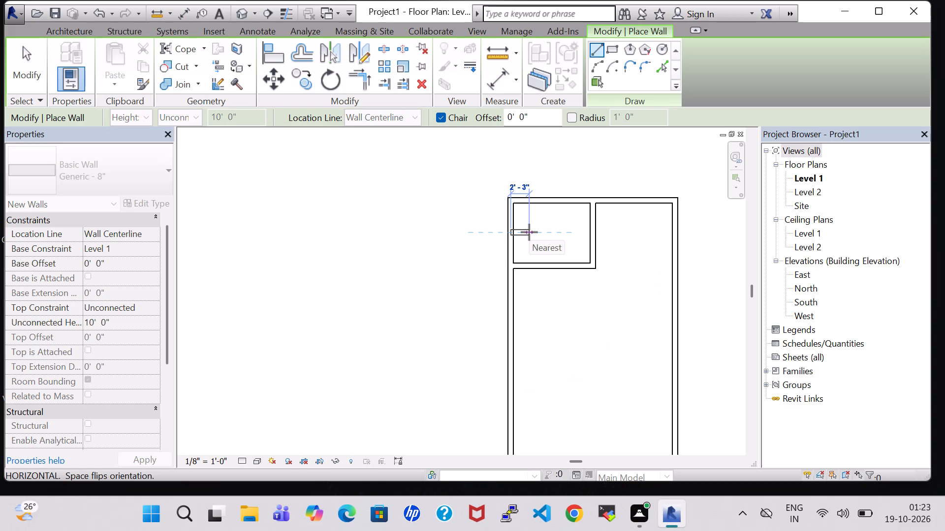
left_click(591, 234)
key("Escape")
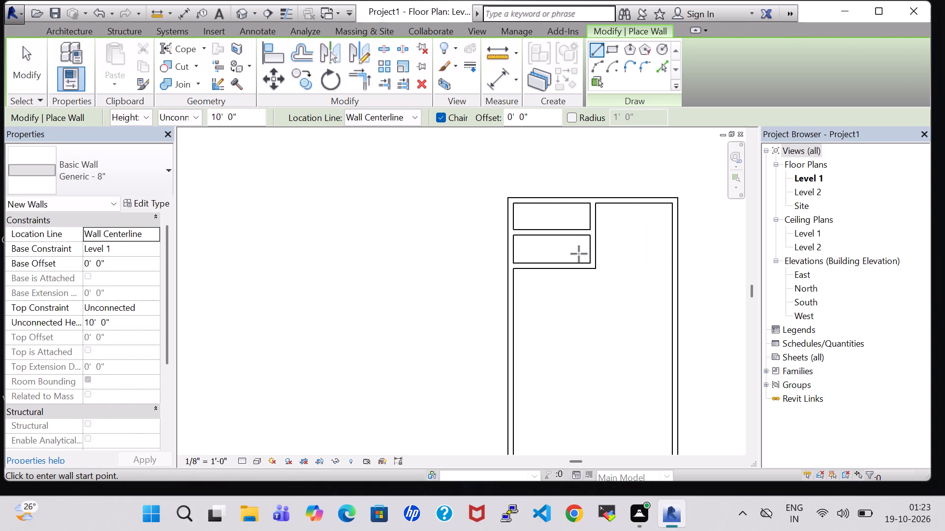
key("Escape")
Move the corner room's bottom wall down to about 8'-9" from the partition wall.
left_click(564, 262)
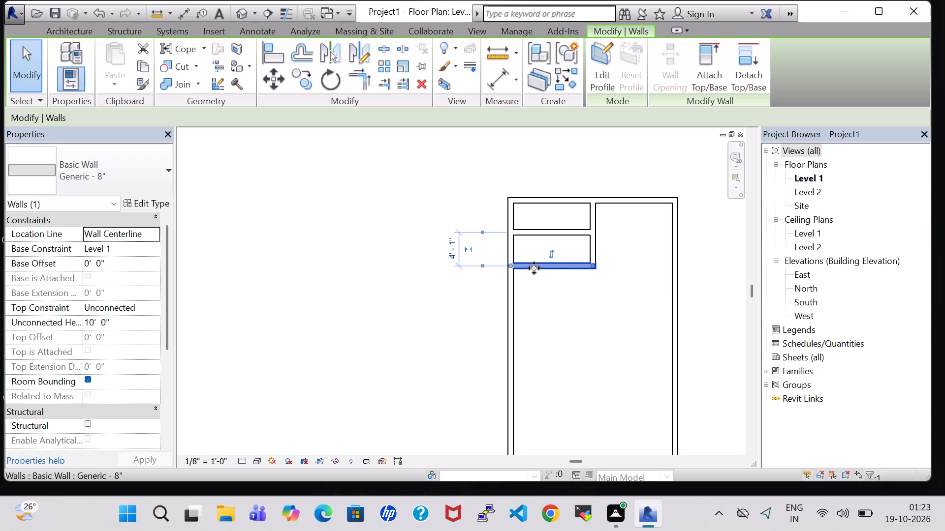
key("Down")
key("Down")
key("Down")
key("Down")
key("Down")
key("Down")
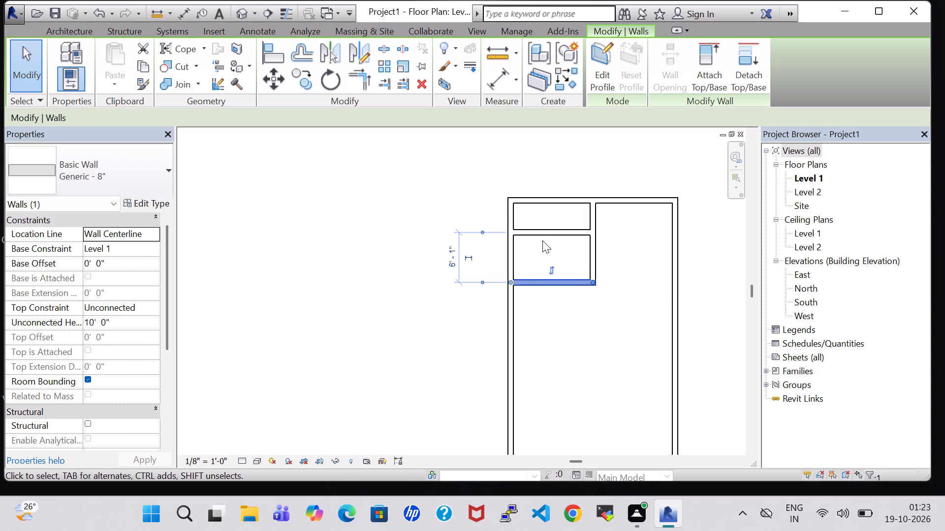
left_click(542, 231)
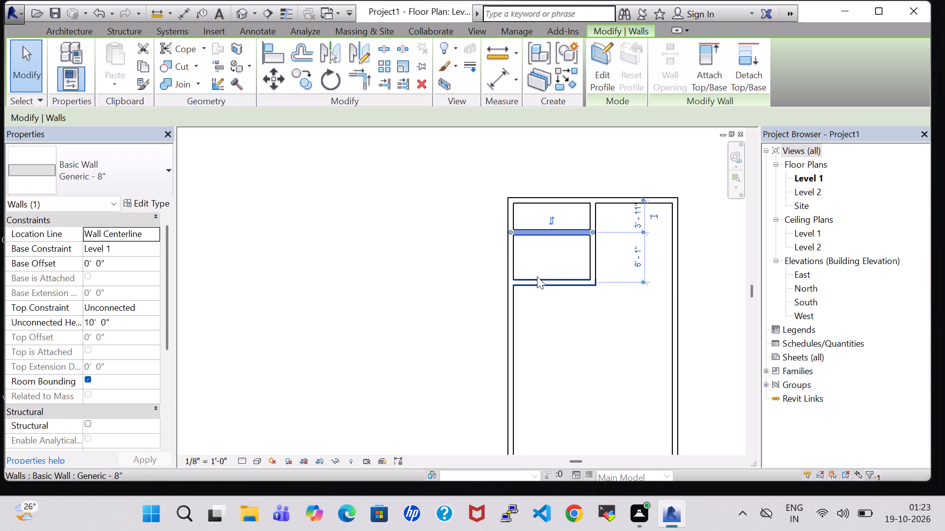
left_click(537, 278)
key("Down")
key("Down")
key("Down")
key("Down")
key("Down")
key("Down")
key("Down")
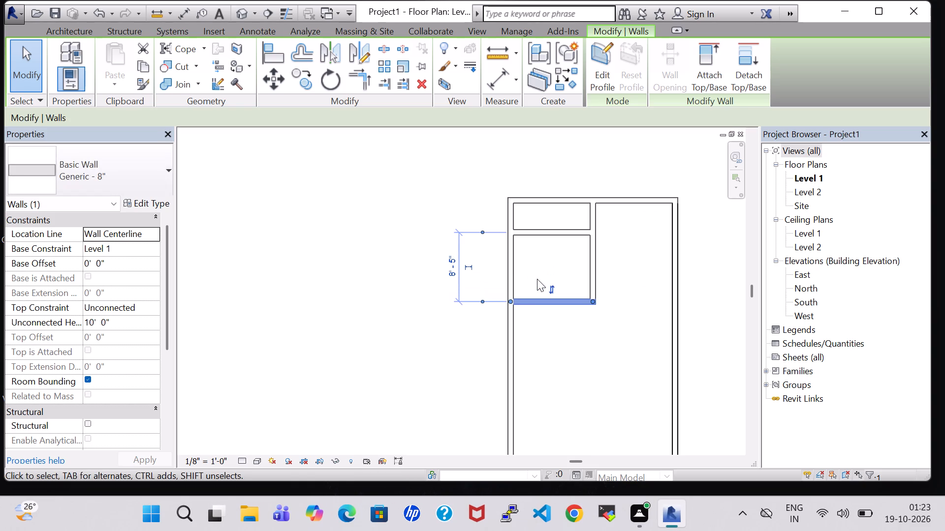
key("Down")
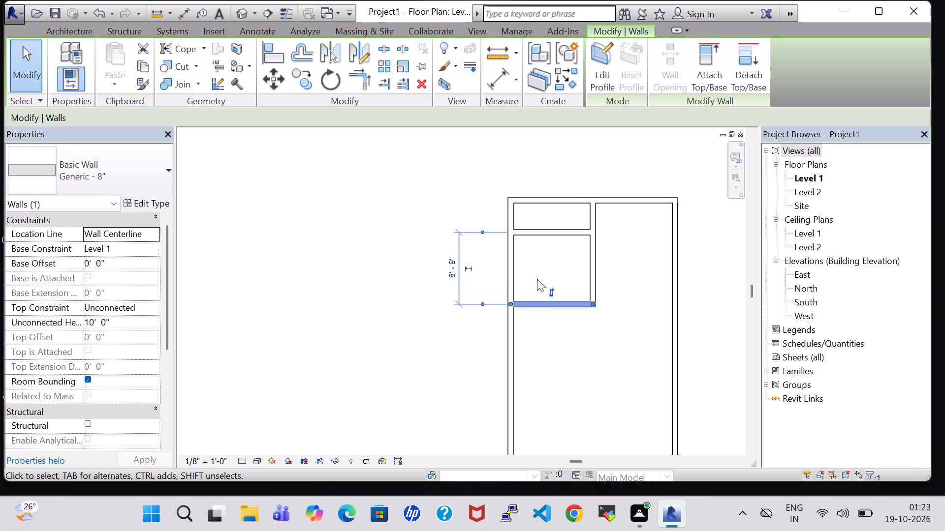
left_click(550, 324)
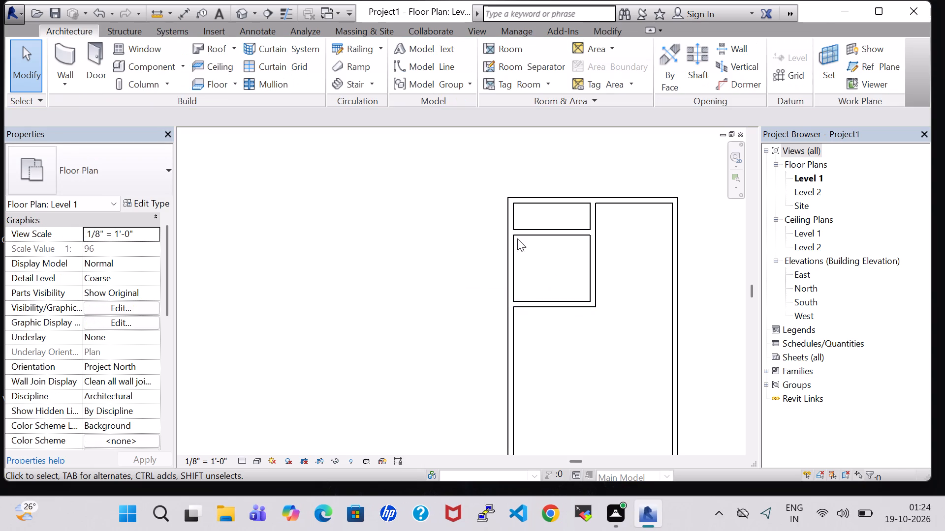
Measure the distance between the corner room's partition wall and its bottom wall.
type("DI")
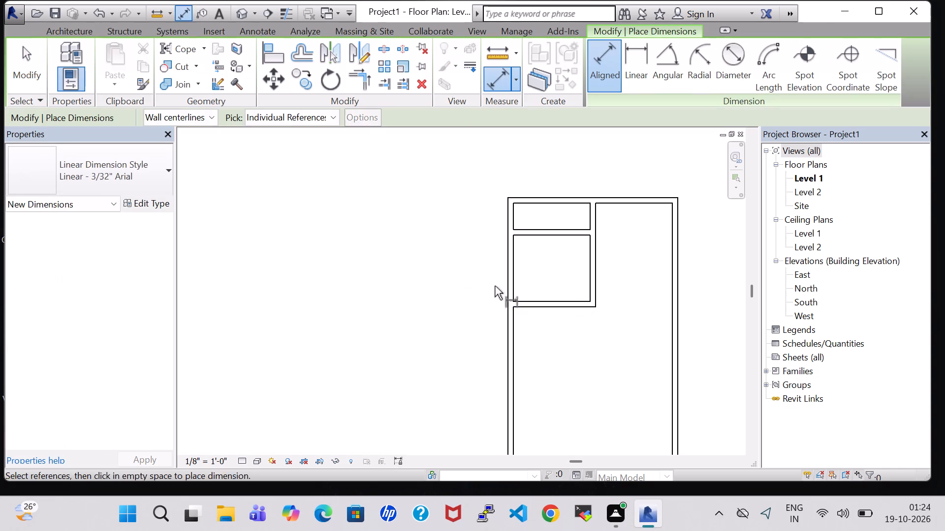
left_click(551, 236)
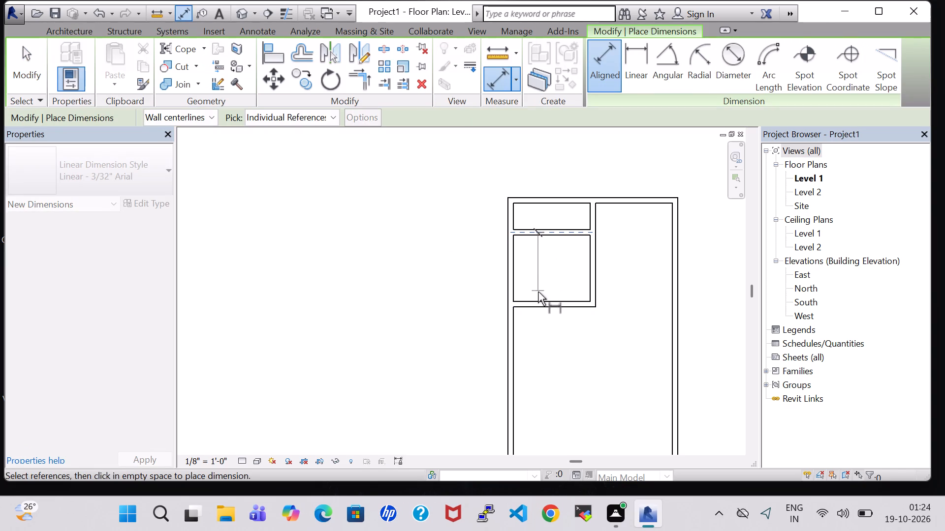
left_click(537, 303)
key("Escape")
key("Escape")
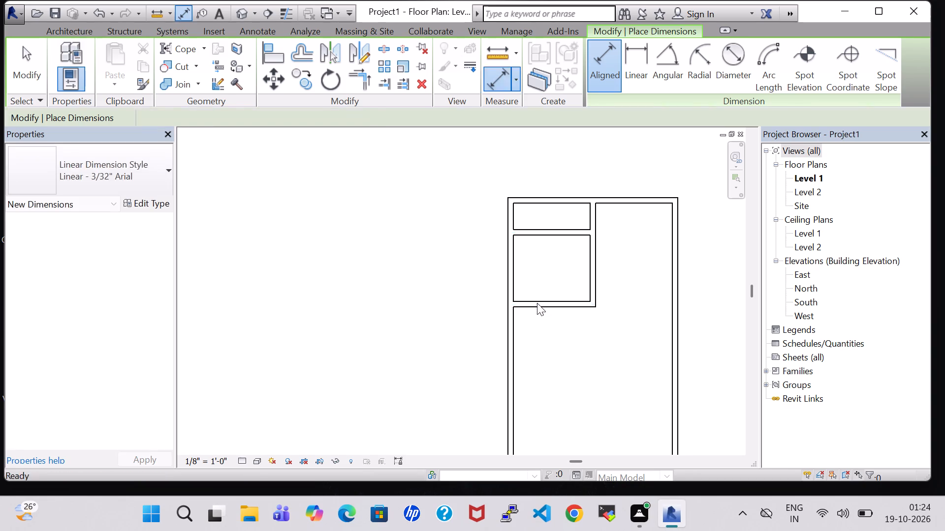
left_click(551, 326)
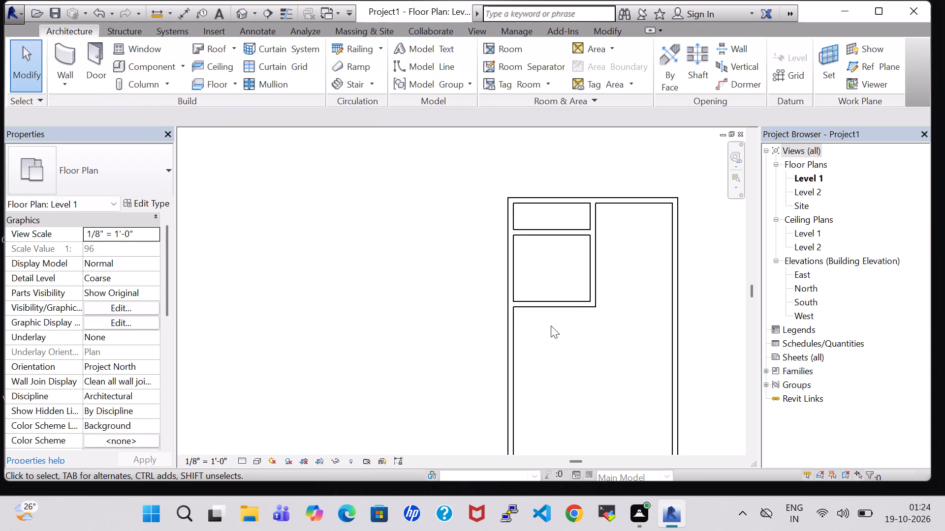
Enclose a 10 ft by 8 ft room directly below the corner room, using two walls from its southeast corner to the west wall.
middle_click_drag(551, 326, 551, 274)
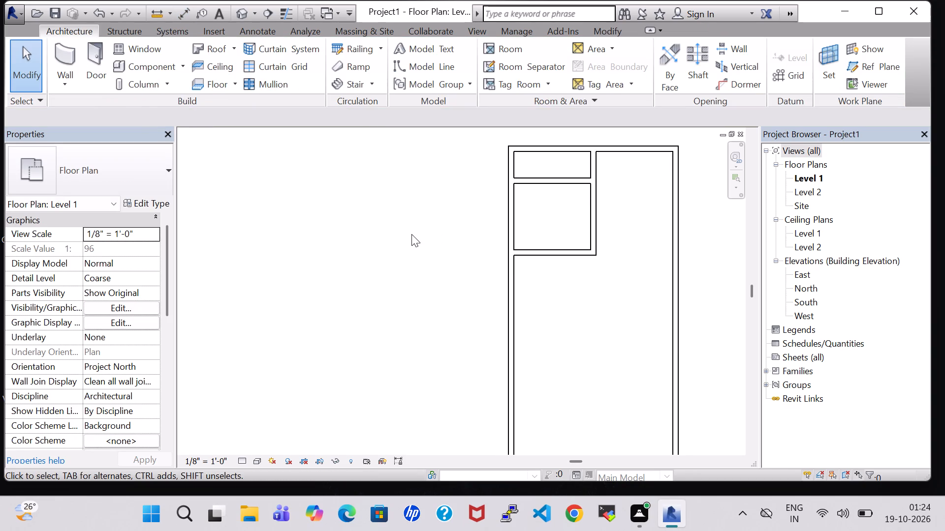
scroll(411, 234, "down", 2)
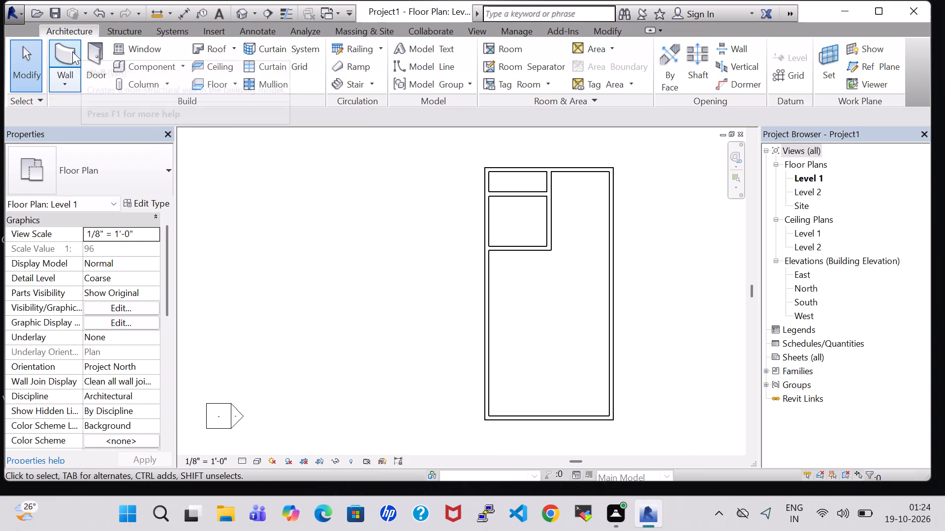
left_click(71, 52)
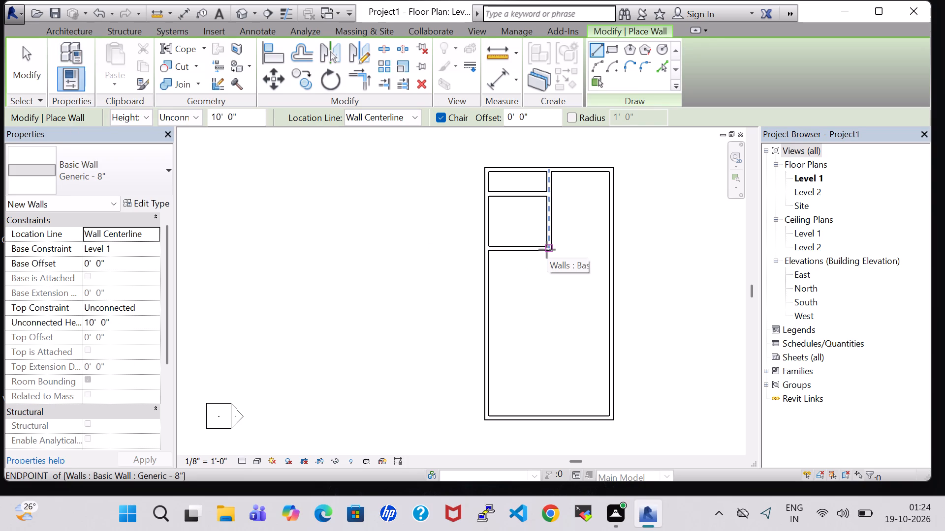
left_click(551, 250)
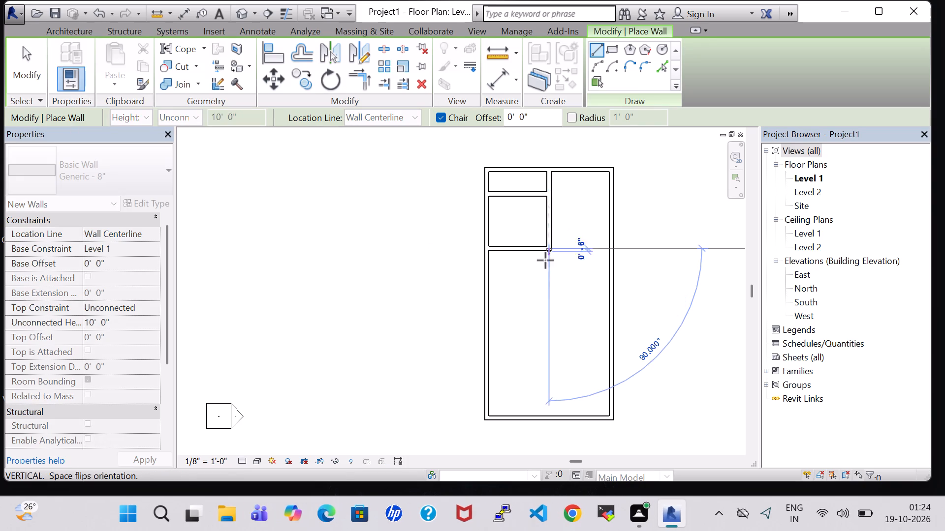
type("8'")
key("Return")
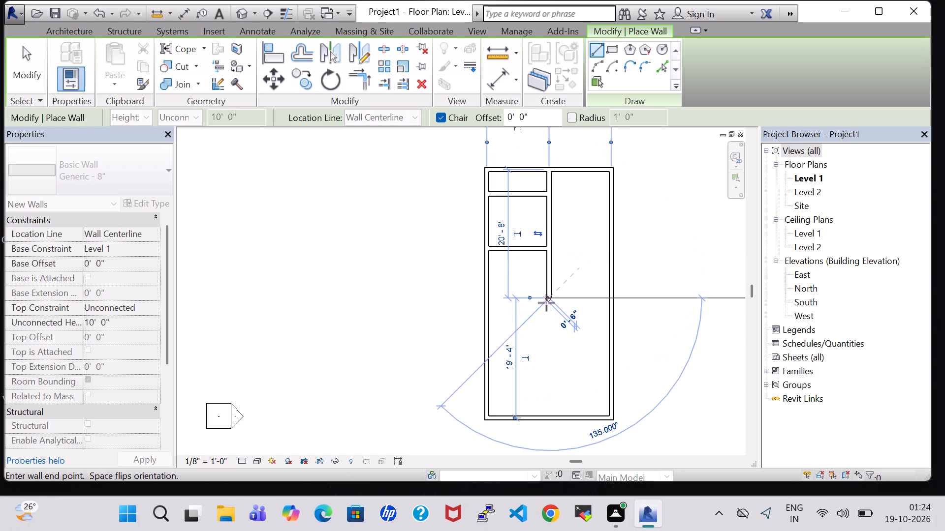
left_click(485, 299)
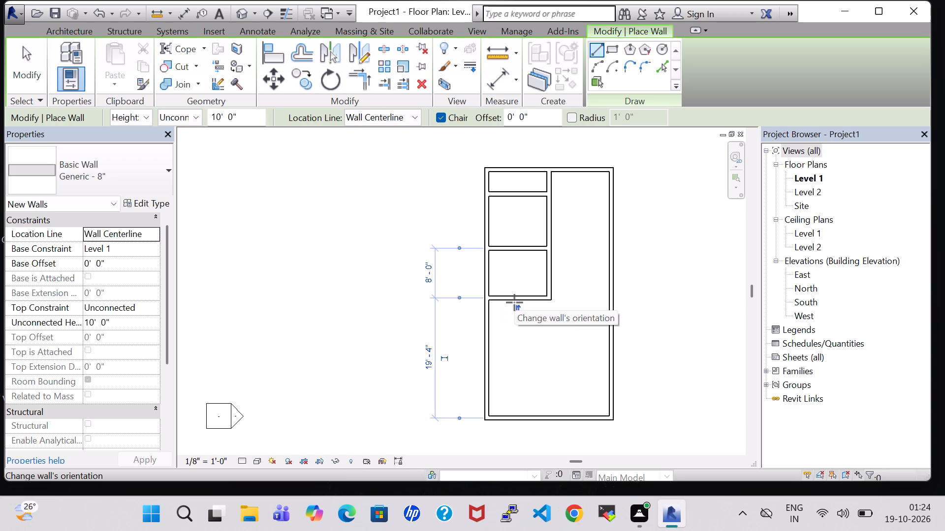
Enclose another room of the same 10 ft width below it, running 8 ft down and back to the west wall.
left_click(549, 302)
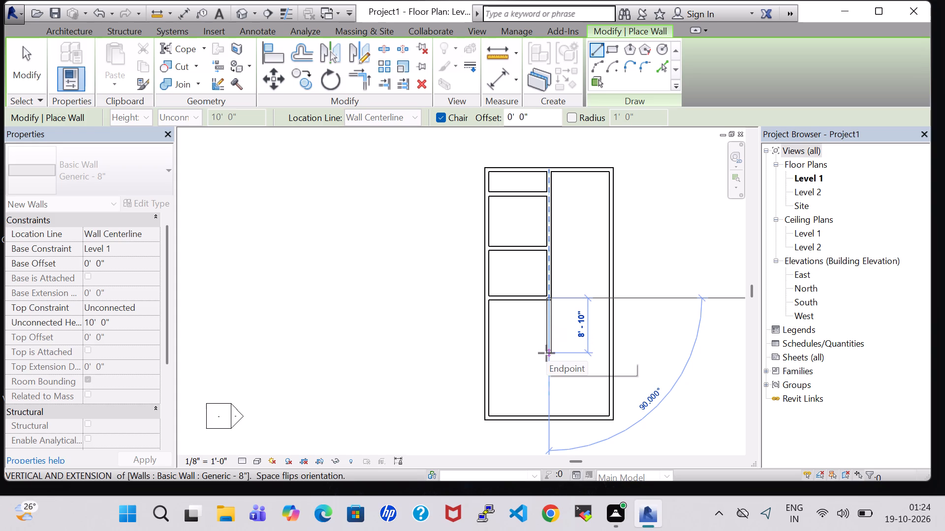
type("8'")
key("Return")
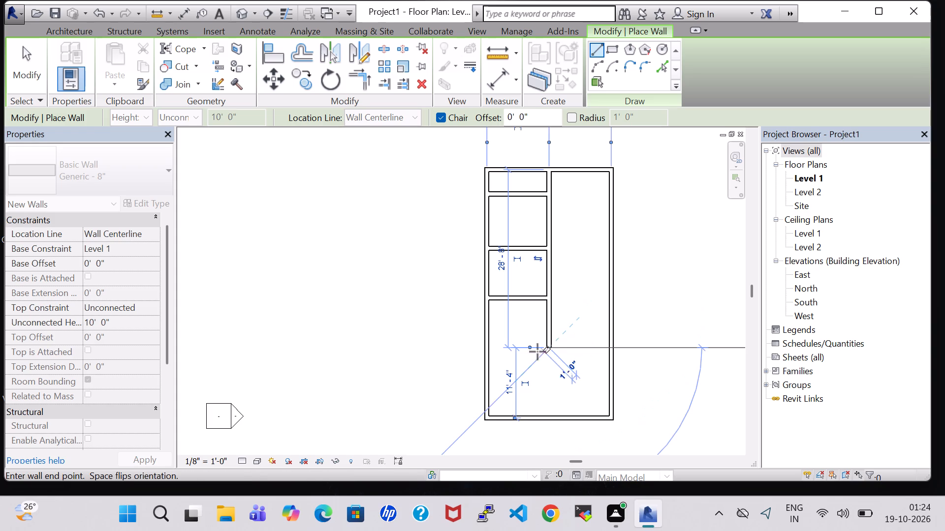
left_click(491, 351)
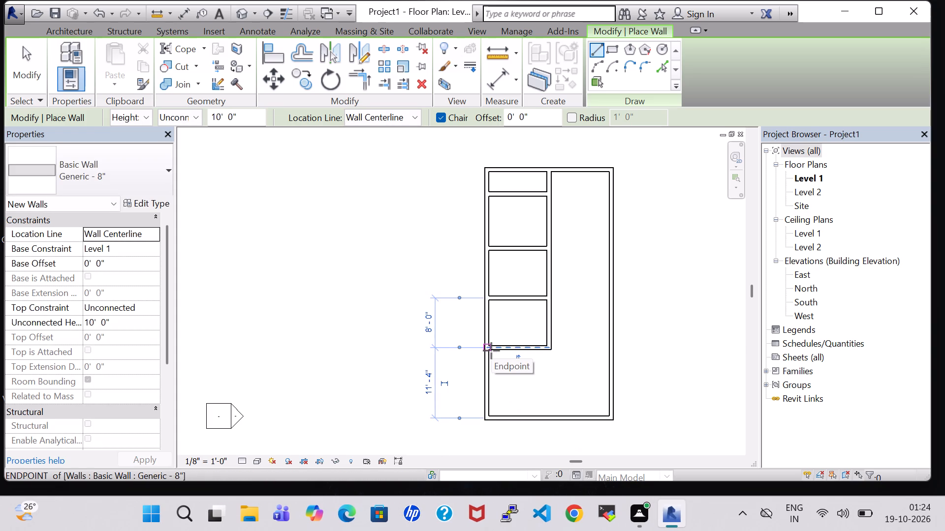
key("Escape")
key("Escape")
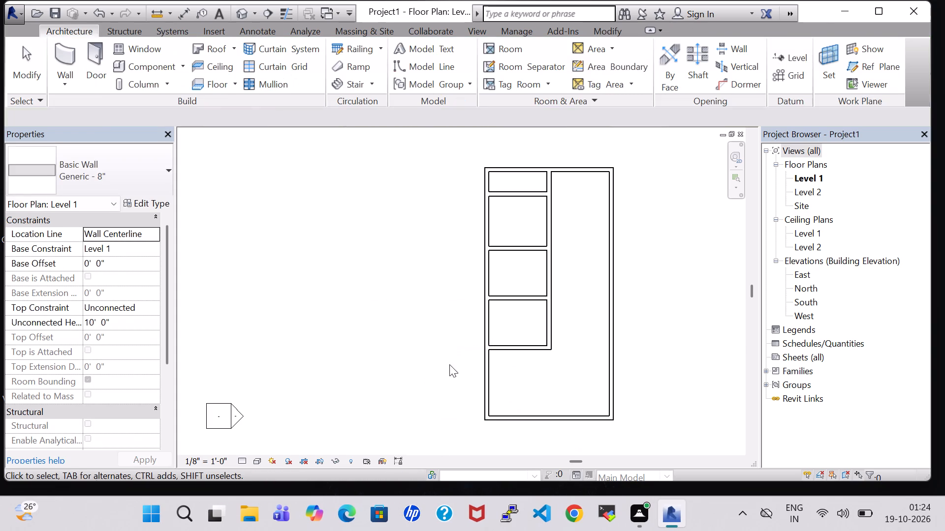
left_click(481, 365)
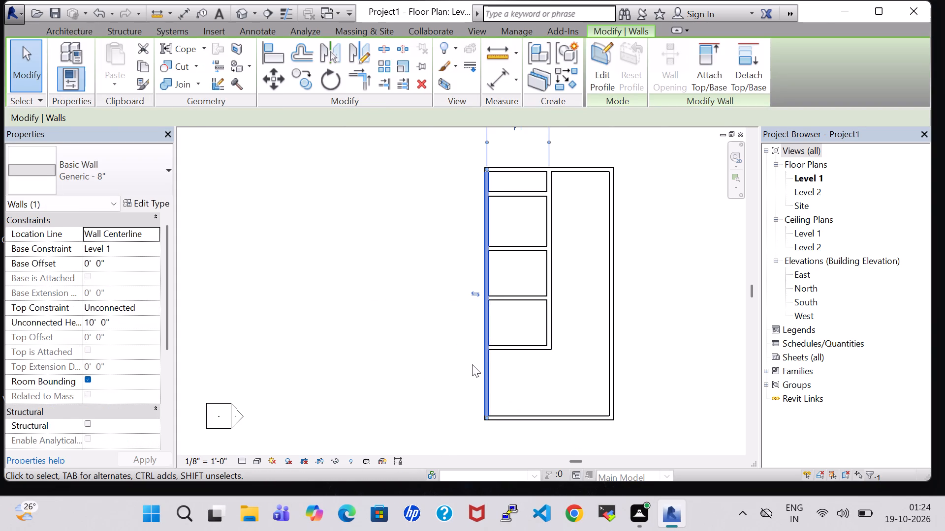
left_click(432, 304)
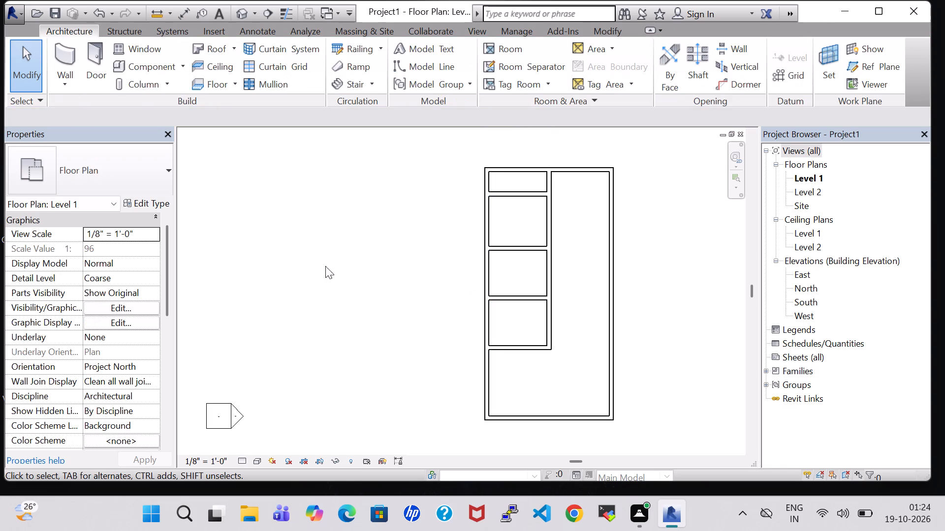
Measure the distance between the building's north and south exterior walls.
type("DI")
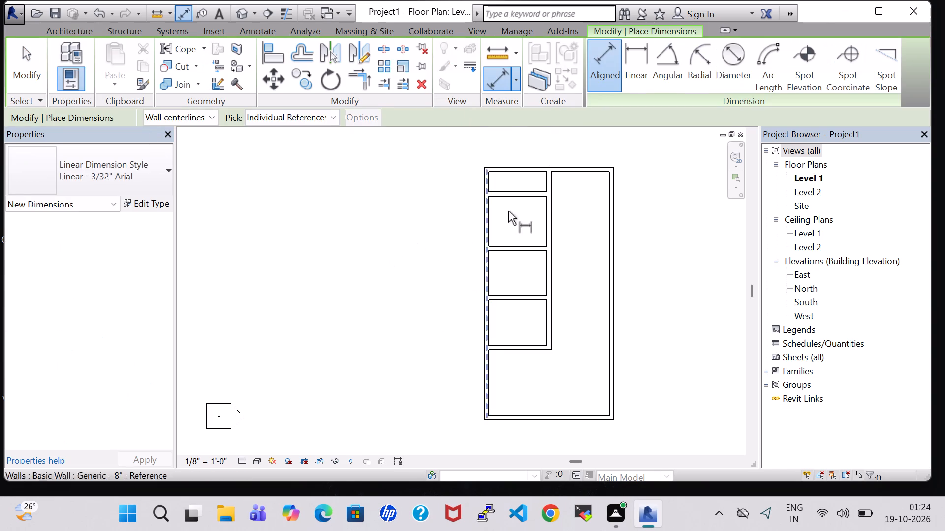
left_click(573, 168)
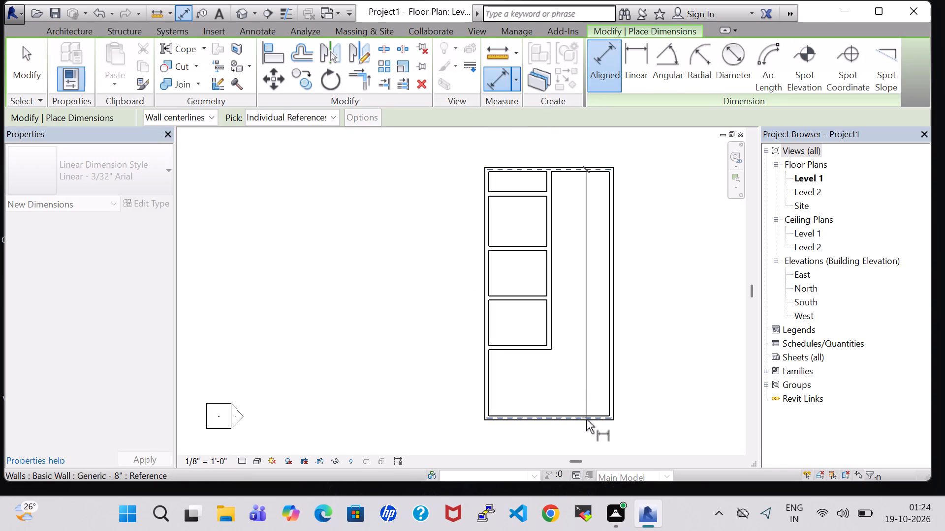
left_click(586, 419)
key("Escape")
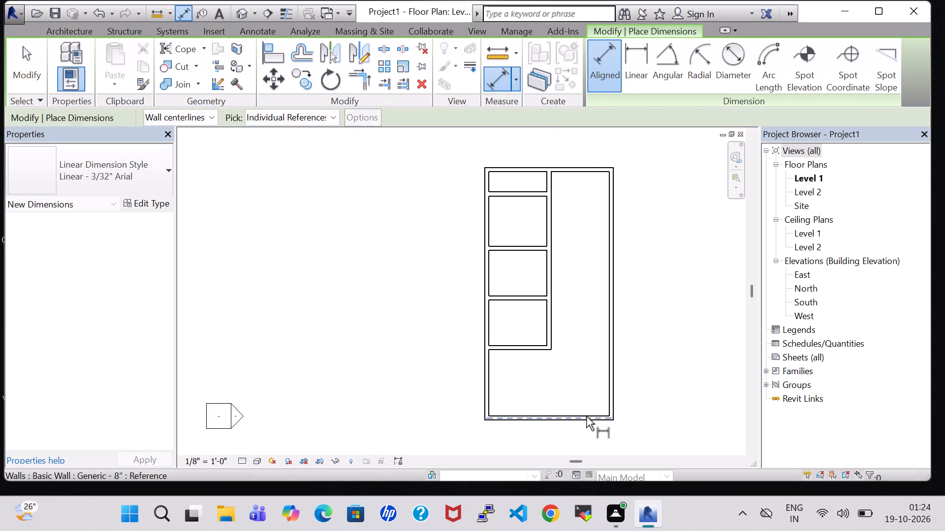
key("Escape")
Measure the wall-to-wall depths of the second and third rooms from the north along the west side.
scroll(577, 377, "up", 1)
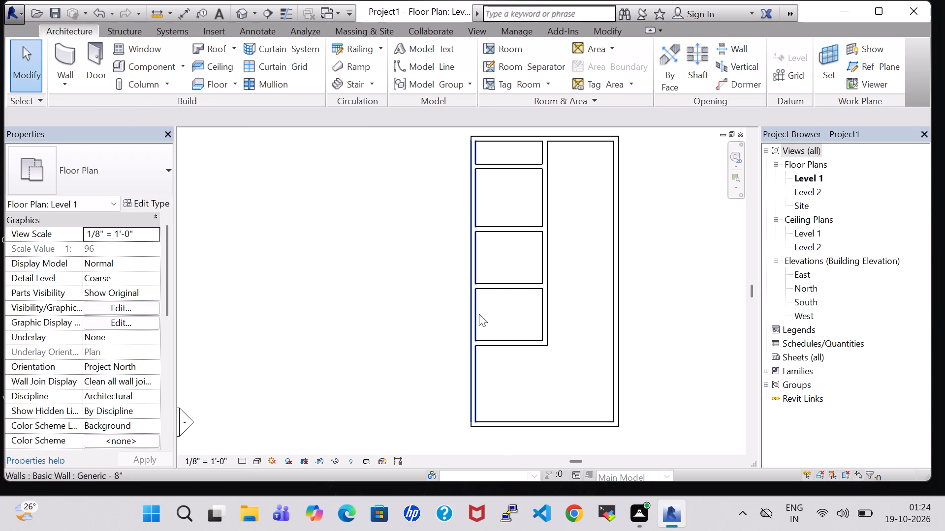
key("d")
key("i")
left_click(510, 169)
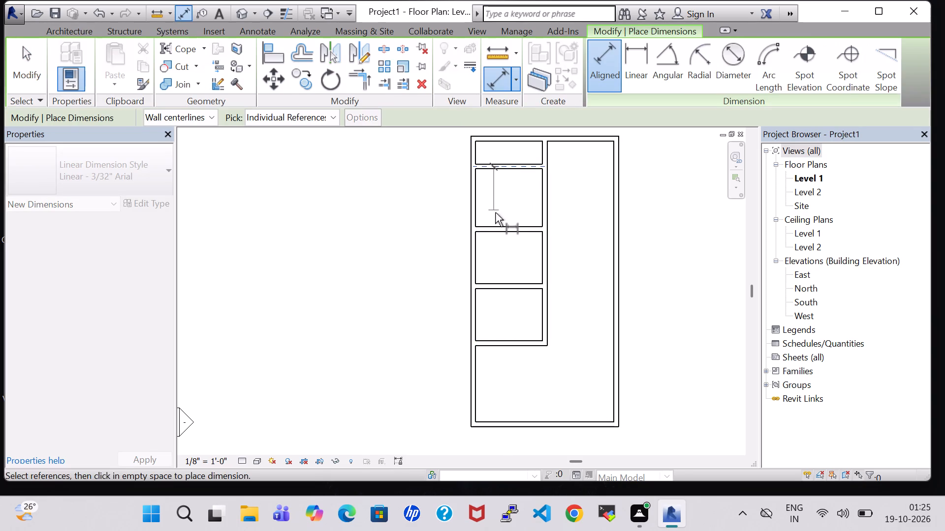
left_click(499, 231)
key("Escape")
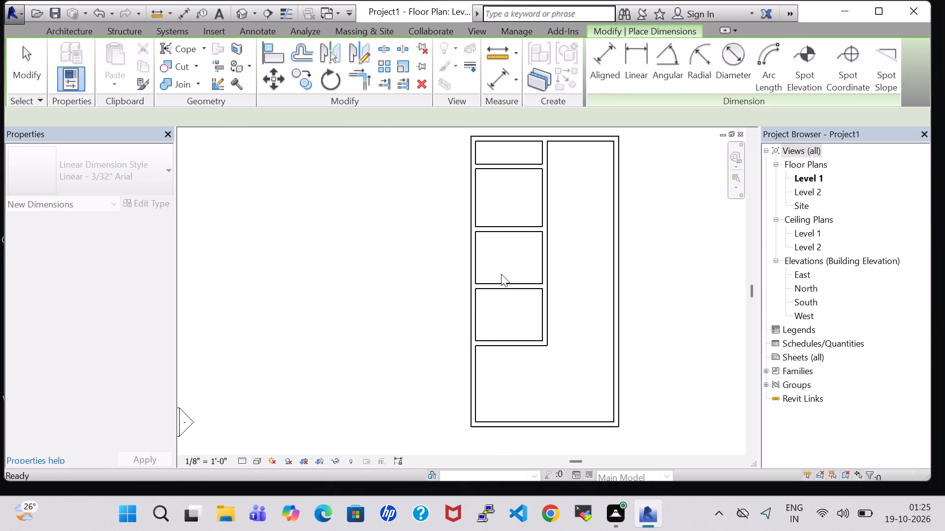
key("d")
key("i")
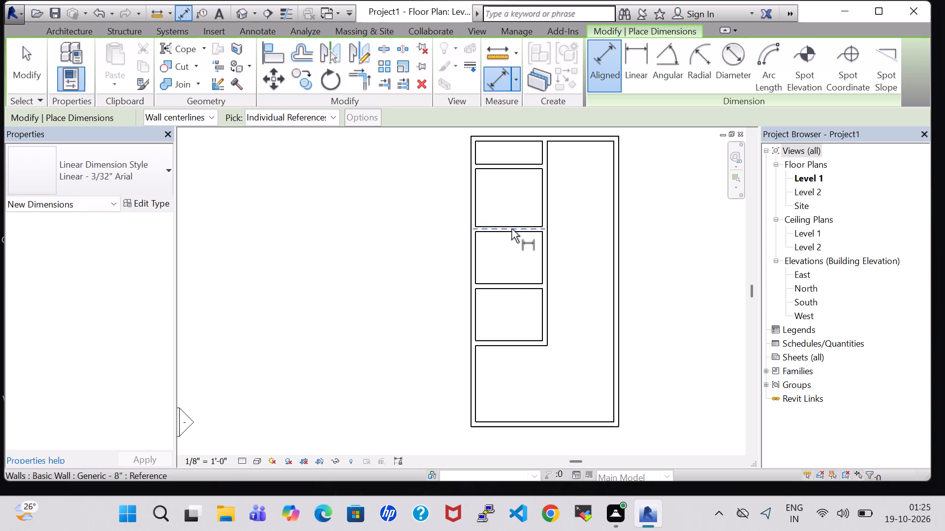
left_click(511, 229)
left_click(501, 286)
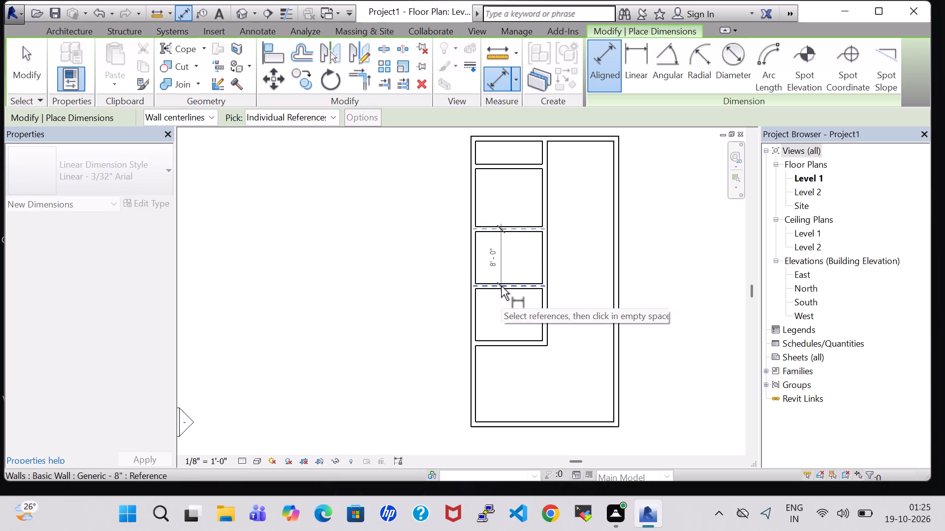
key("Escape")
key("Escape")
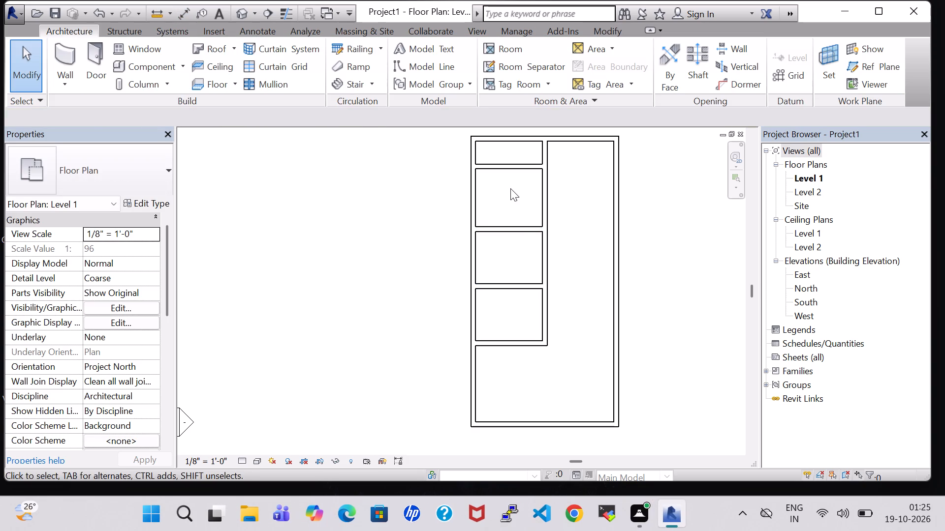
Nudge the northernmost partition wall three increments south to deepen the top room.
left_click(510, 168)
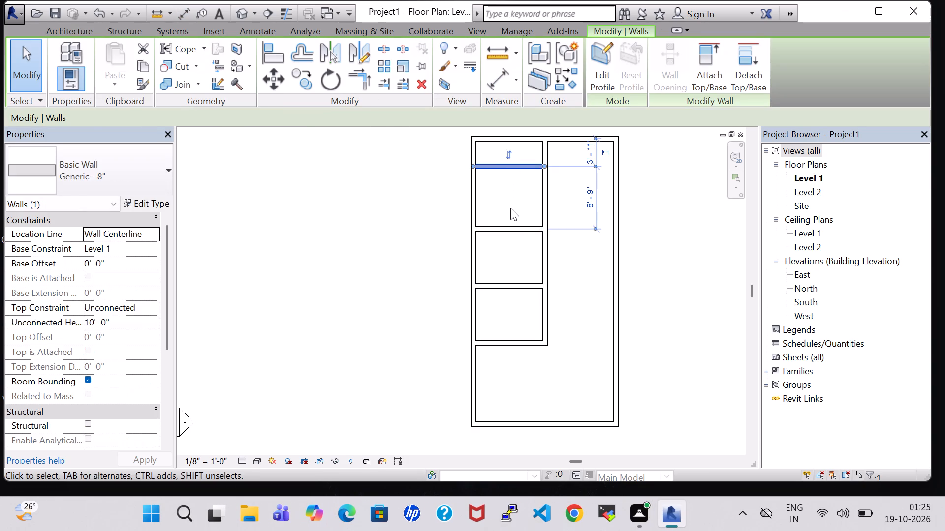
key("Down")
key("Down")
key("Down")
Nudge the cross wall between the second and third rooms five increments south.
left_click(516, 229)
key("Down")
key("Down")
key("Down")
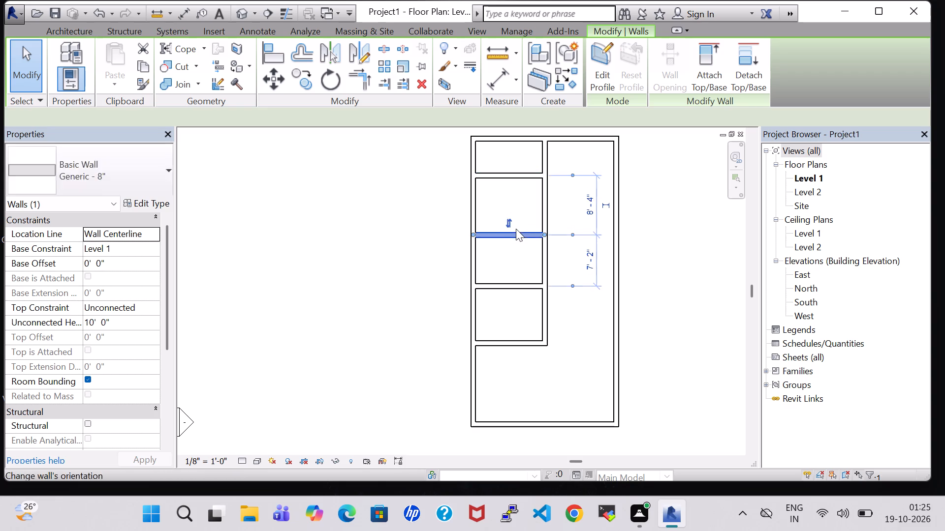
key("Down")
key("Down")
Nudge the cross wall between the third and fourth rooms four increments south.
left_click(518, 282)
key("Down")
key("Down")
key("Down")
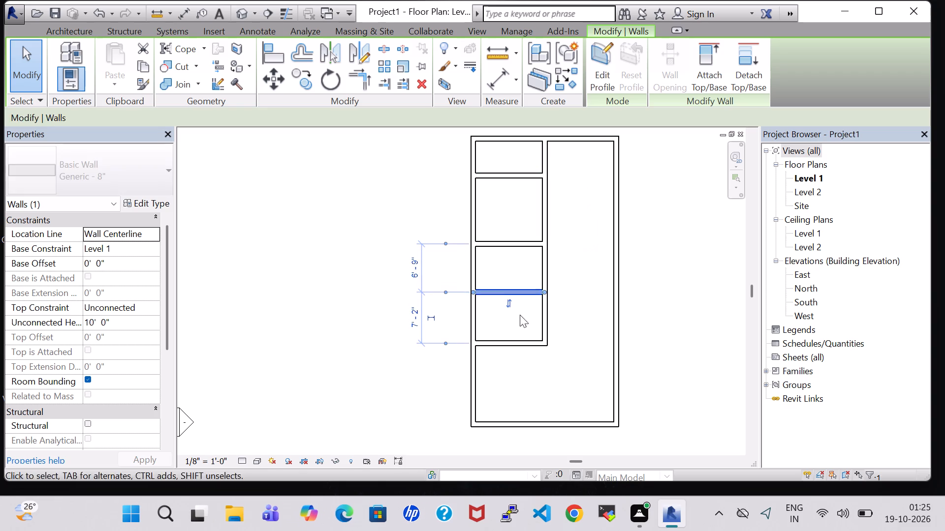
key("Down")
Nudge the fourth room's bottom wall south to 8'-10" from both the cross wall above and the south exterior wall.
left_click(522, 344)
key("Down")
key("Down")
key("Down")
key("Down")
key("Down")
key("Down")
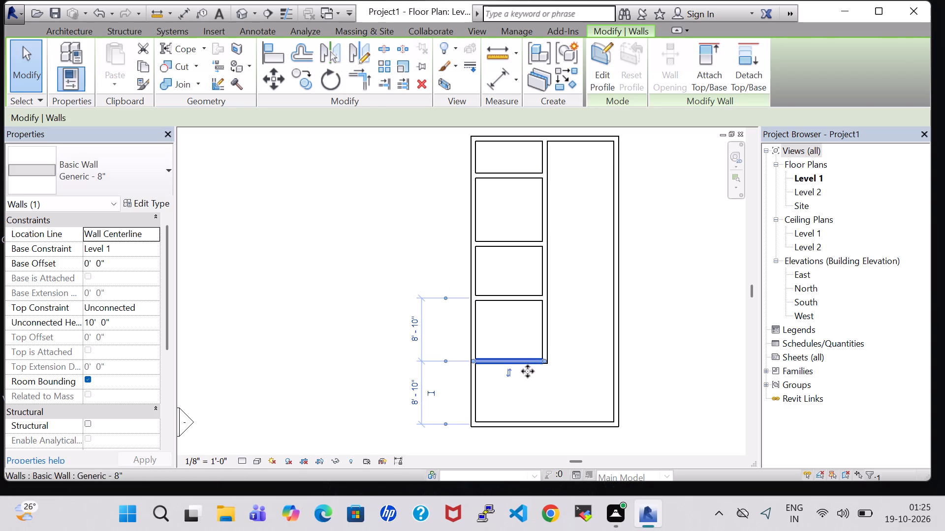
left_click(527, 387)
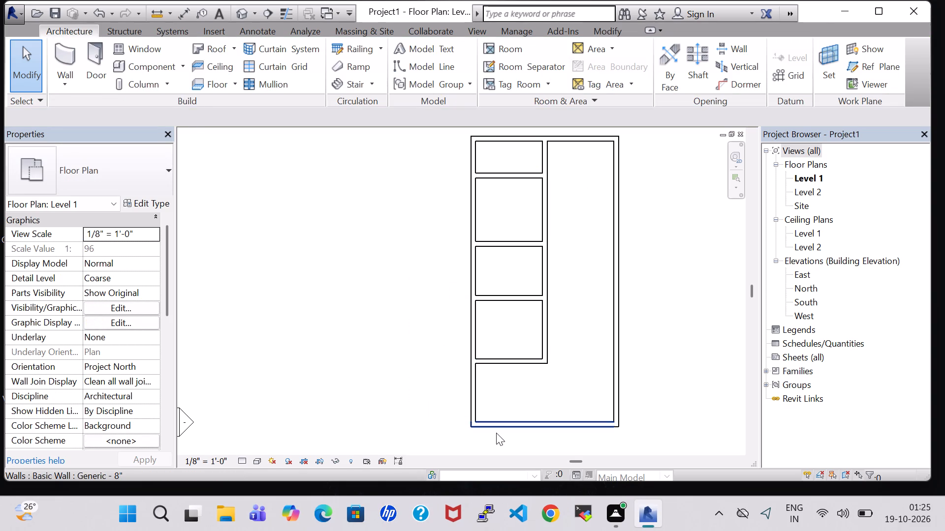
Measure the distance between the fourth room's bottom wall and the south exterior wall.
key("d")
key("i")
left_click(505, 365)
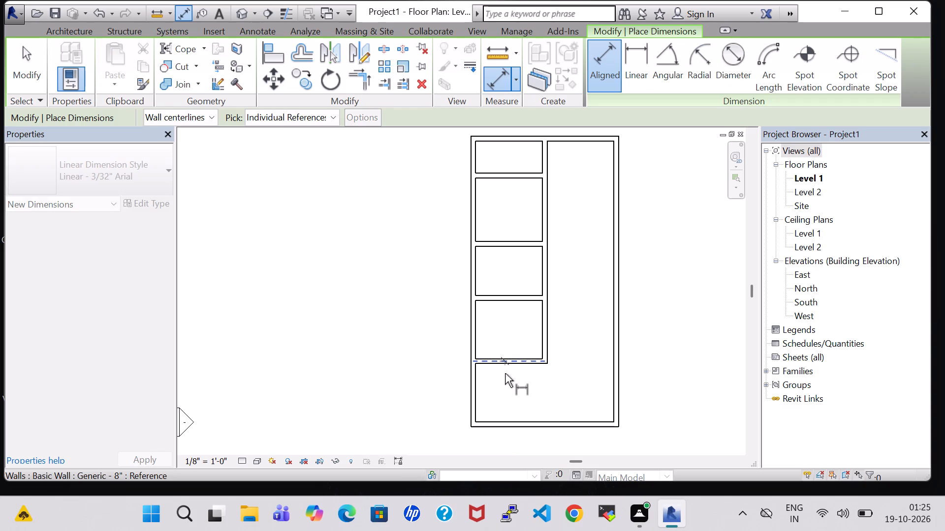
left_click(506, 422)
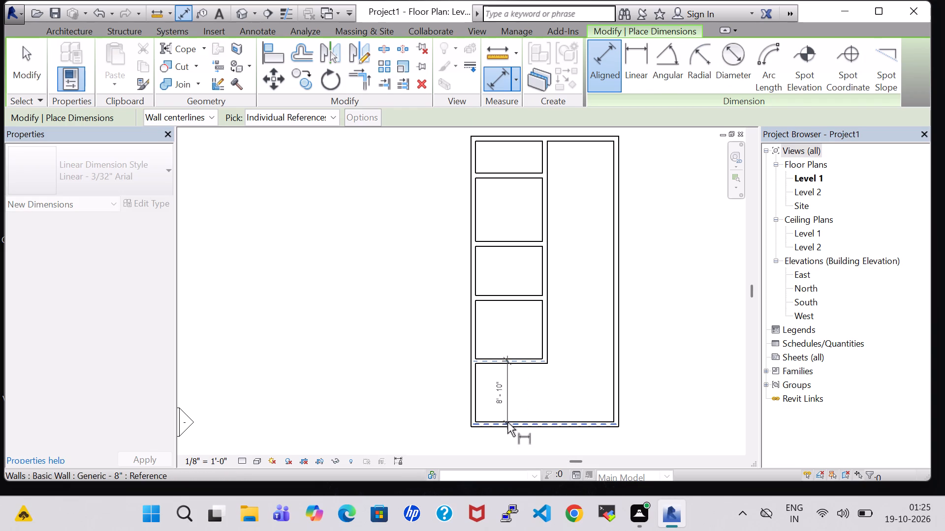
key("Escape")
key("Escape")
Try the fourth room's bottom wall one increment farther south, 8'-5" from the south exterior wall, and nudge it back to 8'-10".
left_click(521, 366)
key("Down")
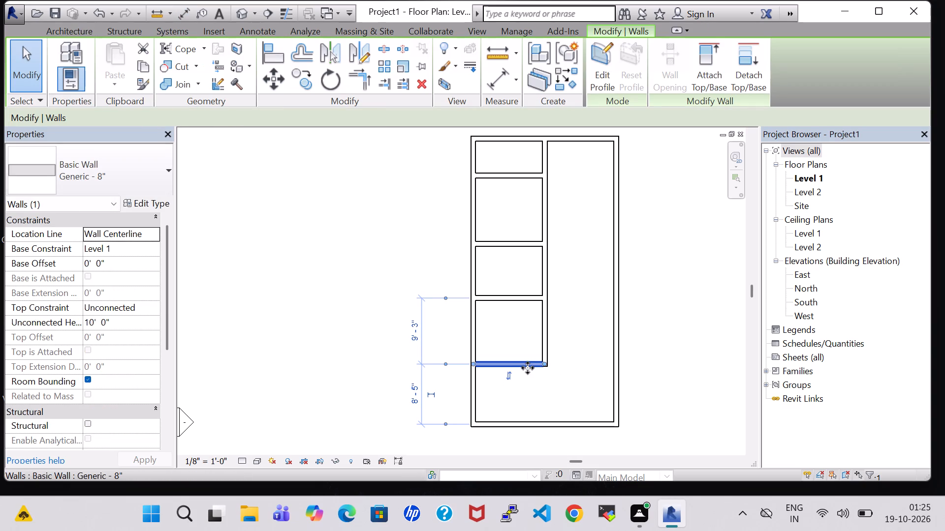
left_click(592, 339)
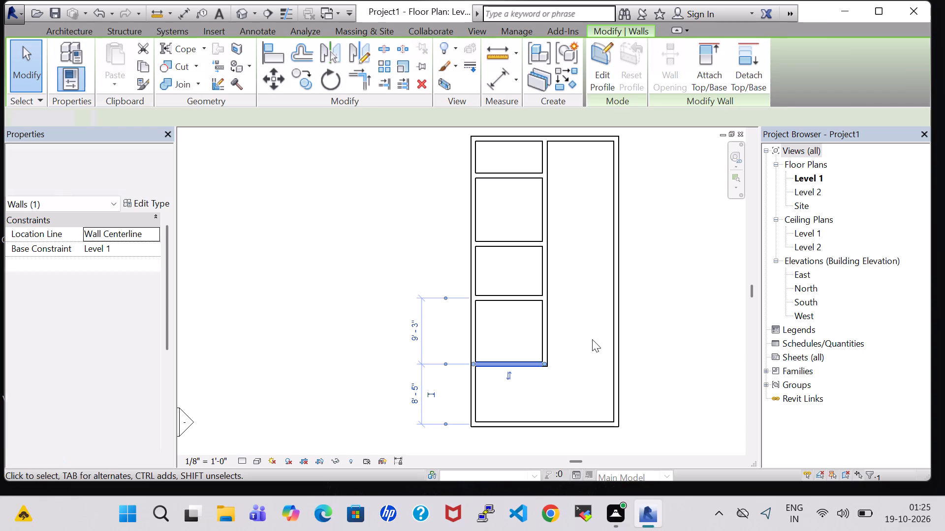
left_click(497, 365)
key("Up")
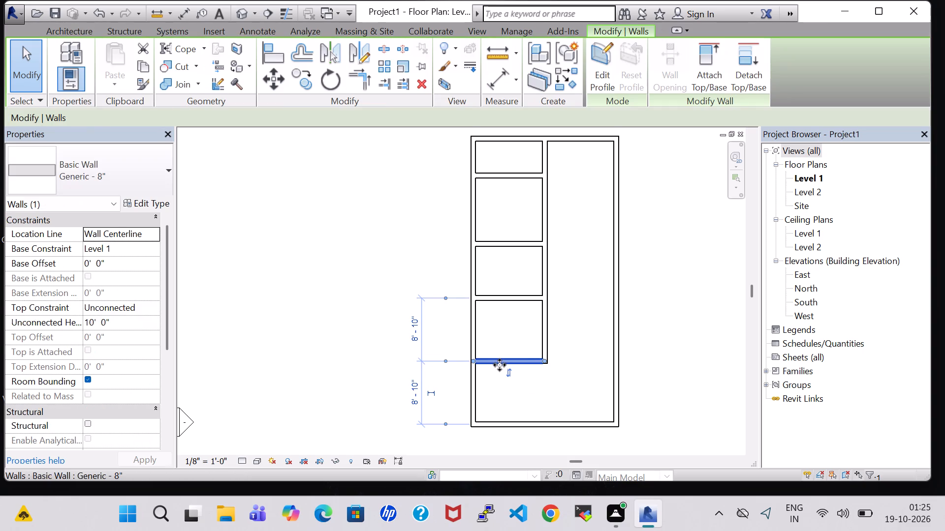
Nudge the fourth room's bottom wall one increment north, 8'-5" from the cross wall above and 9'-3" from the south exterior wall.
key("Up")
left_click(573, 362)
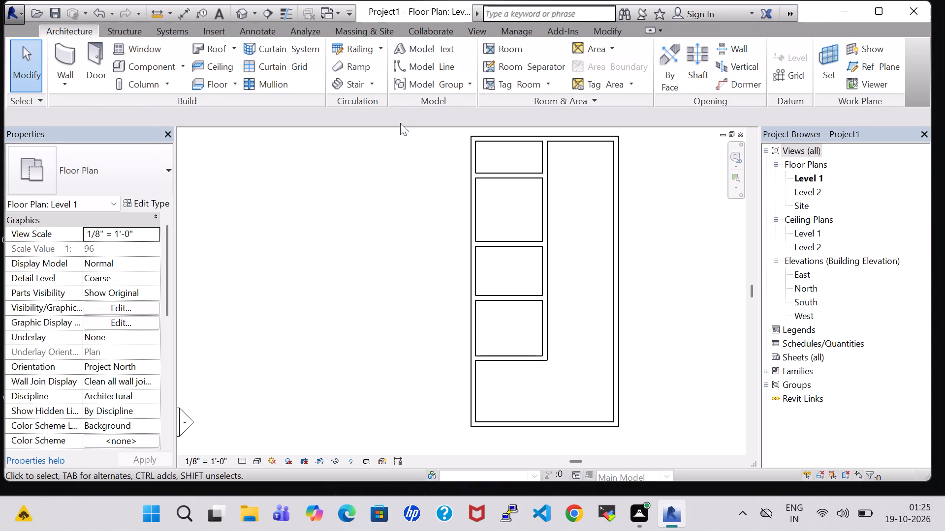
Place a Single-Flush 36" x 84" door in the second room's east wall, swing flipped, 2'-3" north of its bottom cross wall.
left_click(89, 51)
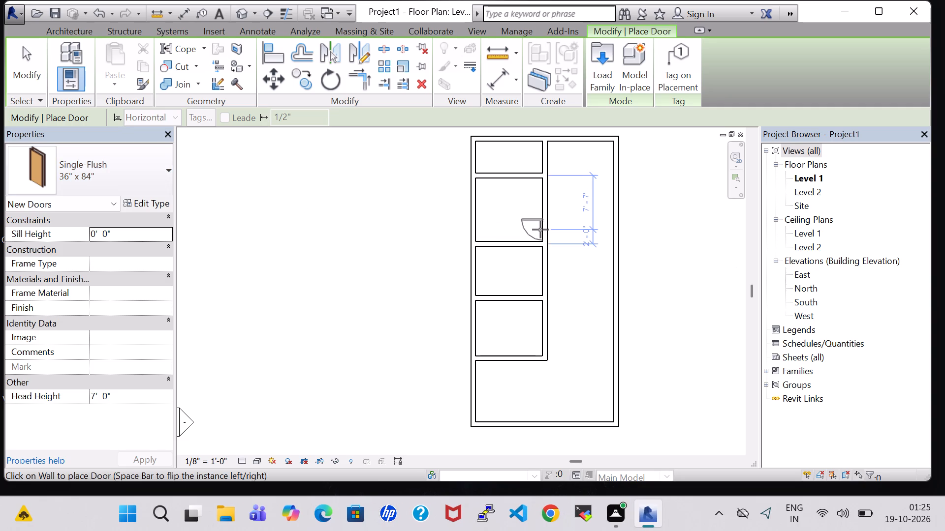
key("space")
scroll(540, 230, "up", 2)
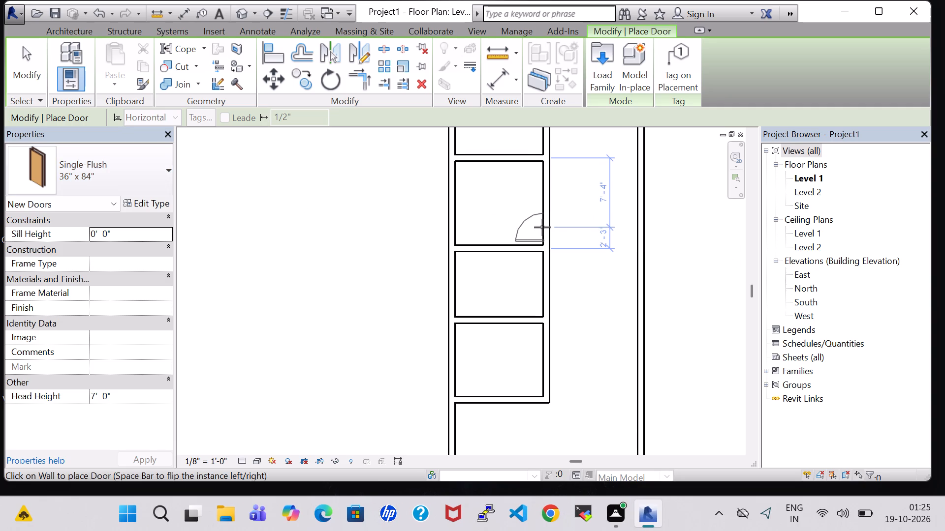
left_click(542, 227)
scroll(541, 227, "down", 1)
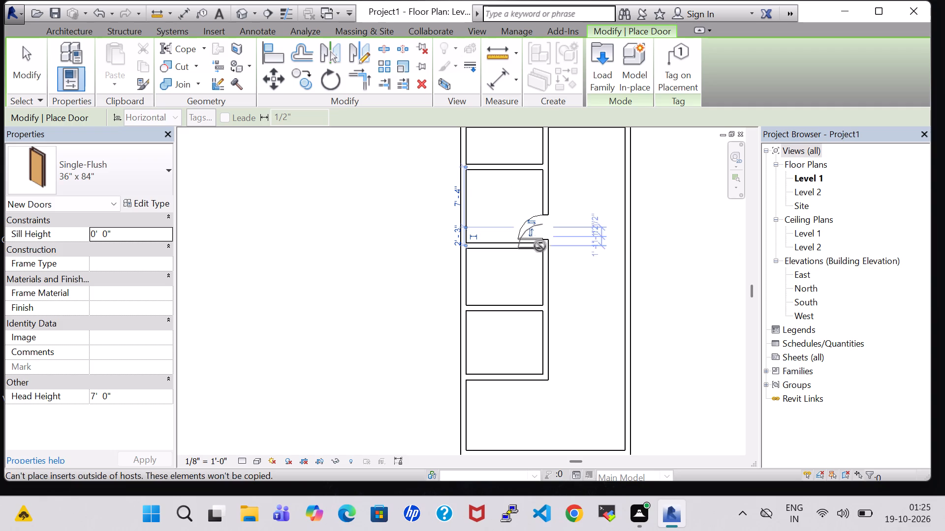
key("Escape")
key("Escape")
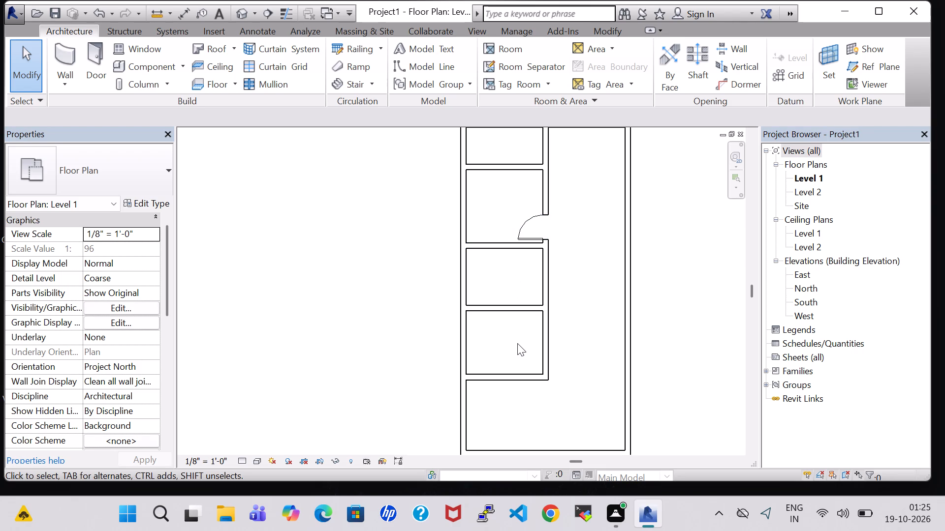
Check the spacing of the fourth room's bottom wall and of the cross wall between the first and second rooms.
left_click(517, 374)
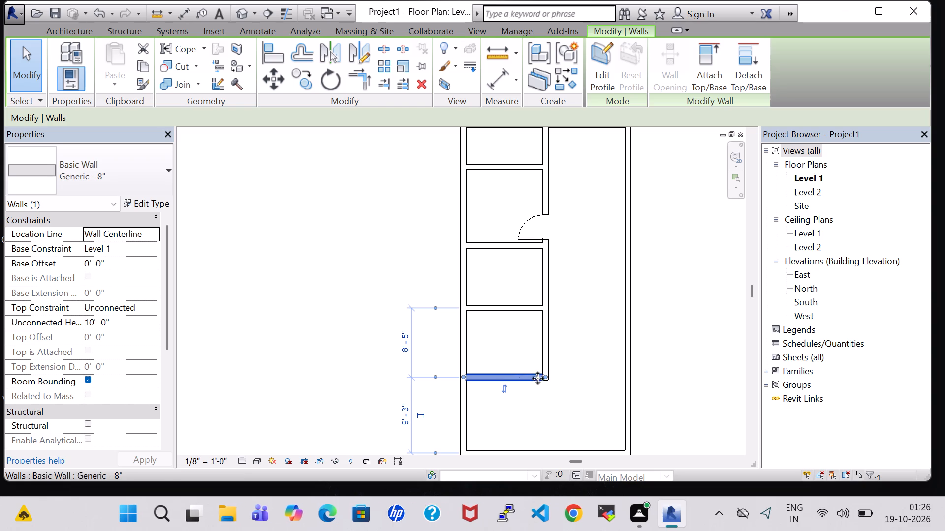
left_click(497, 165)
middle_click_drag(498, 146, 512, 197)
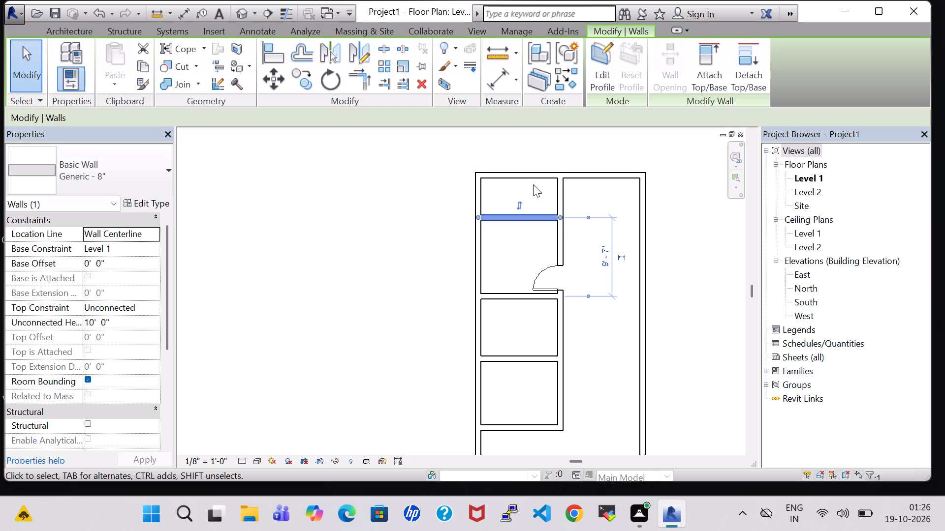
left_click(622, 155)
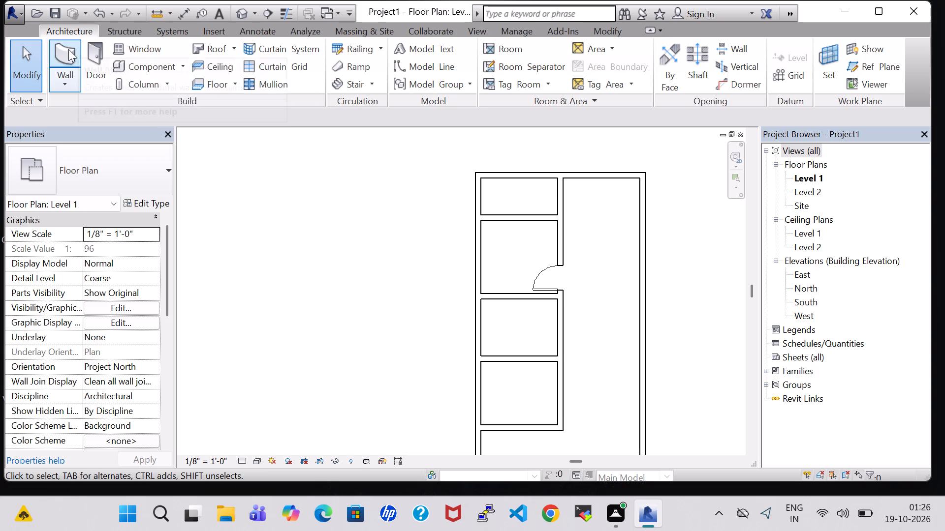
Draw a wall 10 ft south of the north exterior wall, running from the east exterior wall west to the long interior wall.
left_click(59, 50)
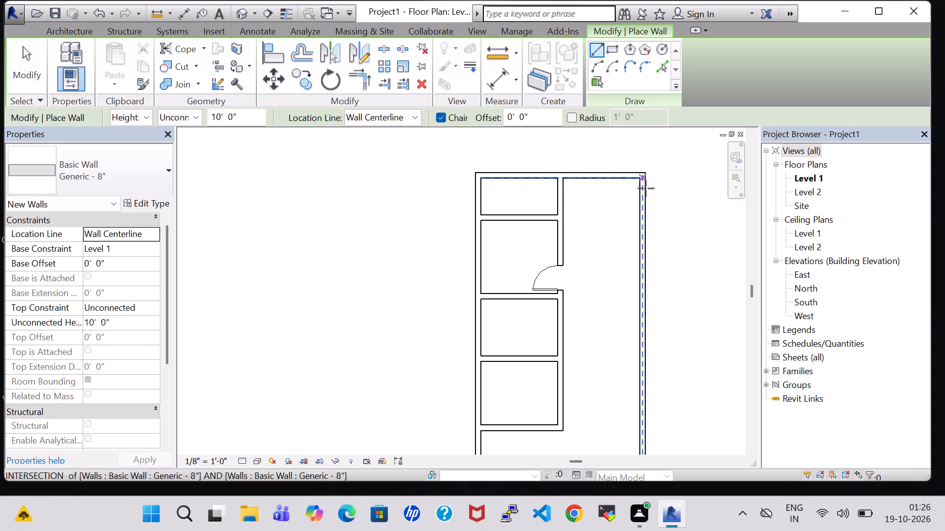
left_click(644, 180)
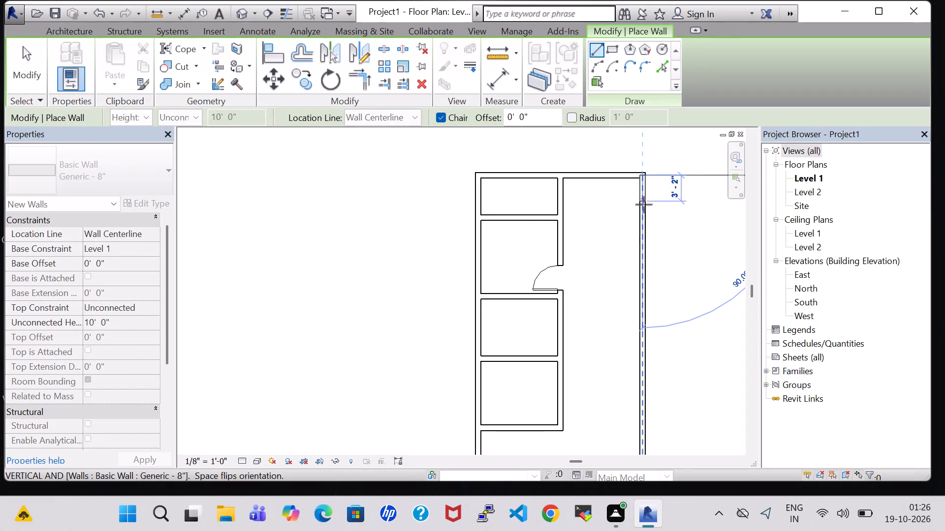
key("Escape")
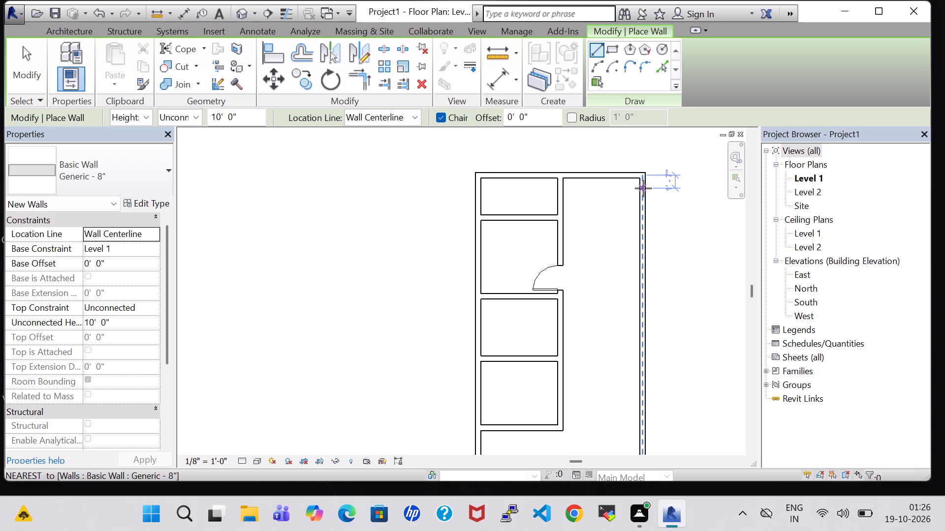
key("1")
key("0")
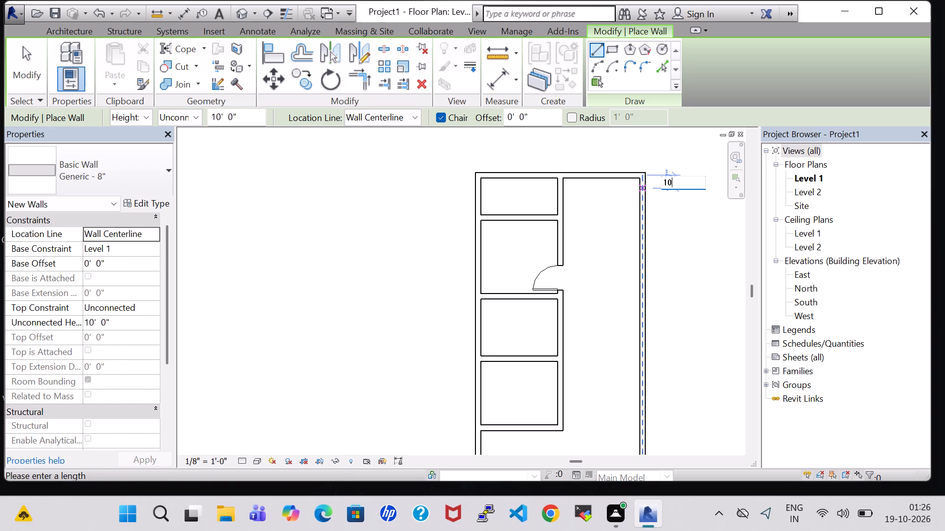
key("Return")
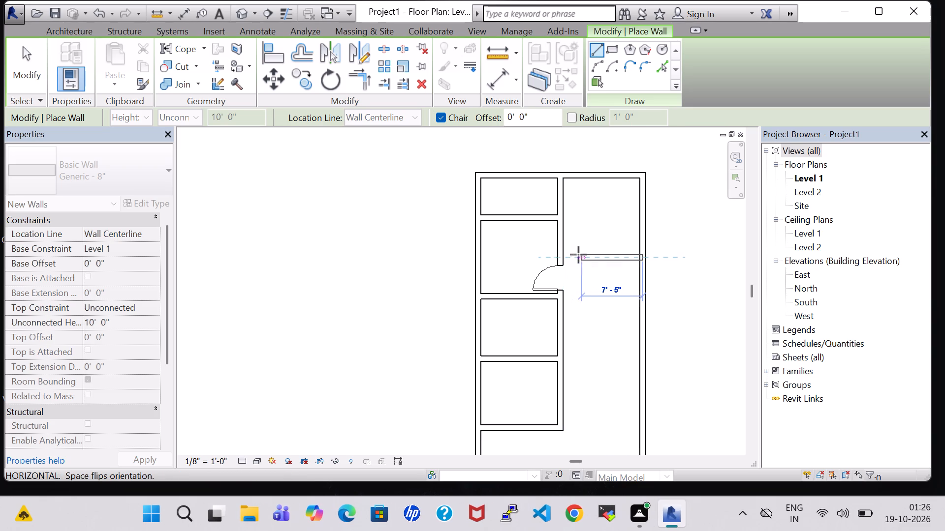
left_click(557, 253)
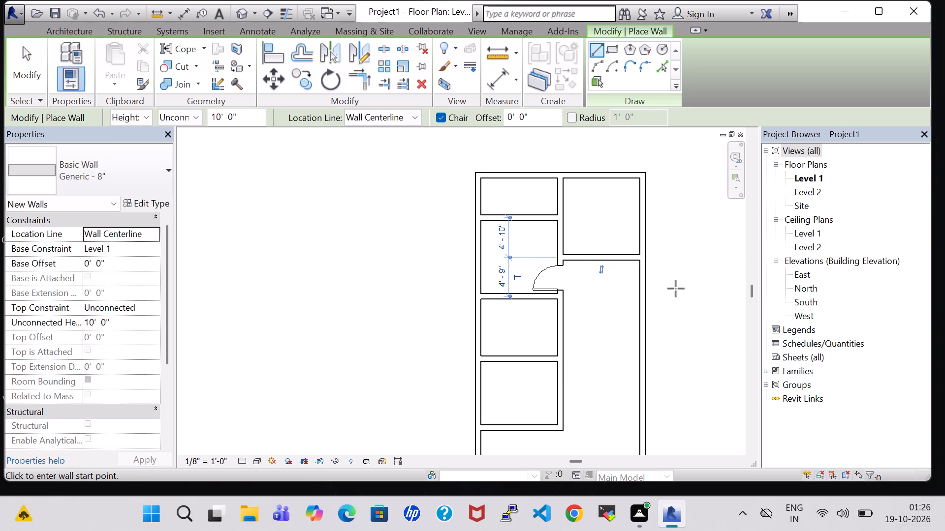
key("Escape")
key("Escape")
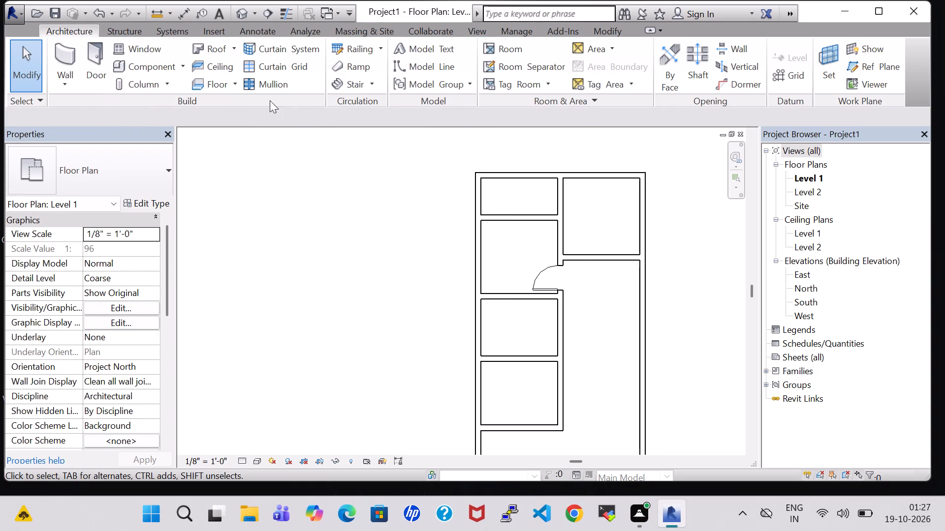
Enclose a small room below the northeast room with a wall about 5'-9" south, turning about 6'-2" east to the exterior wall.
left_click(67, 45)
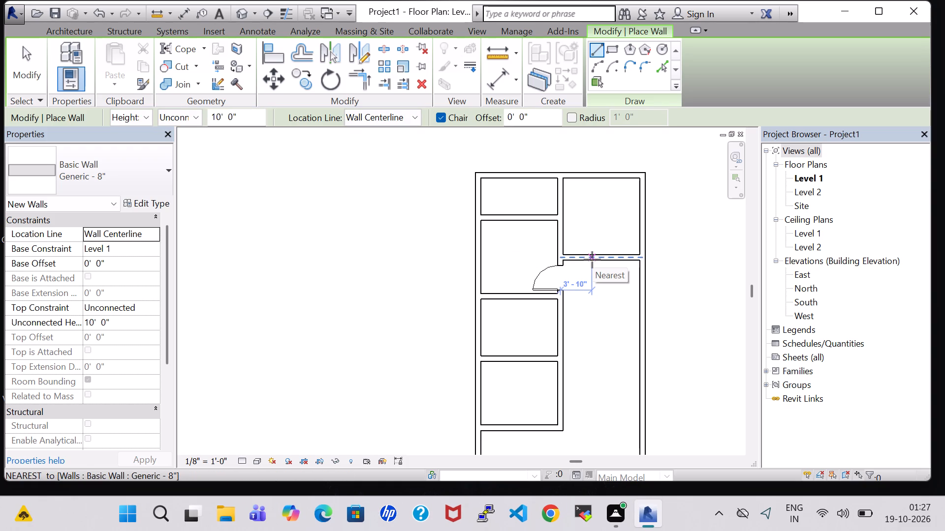
left_click(592, 260)
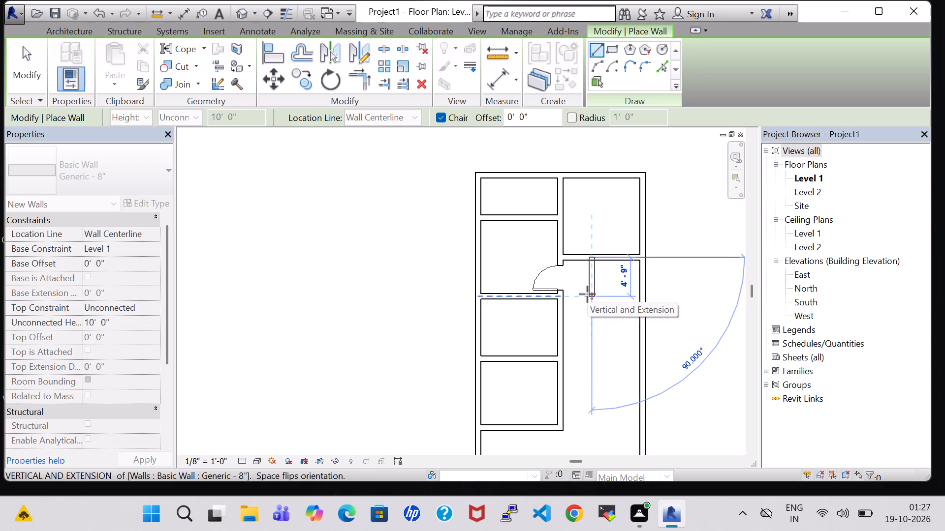
left_click(588, 304)
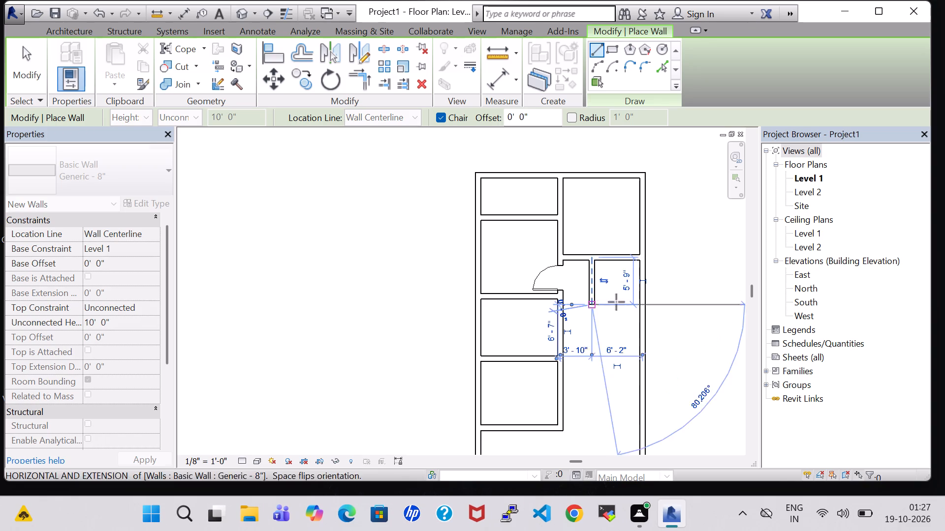
left_click(644, 302)
key("Escape")
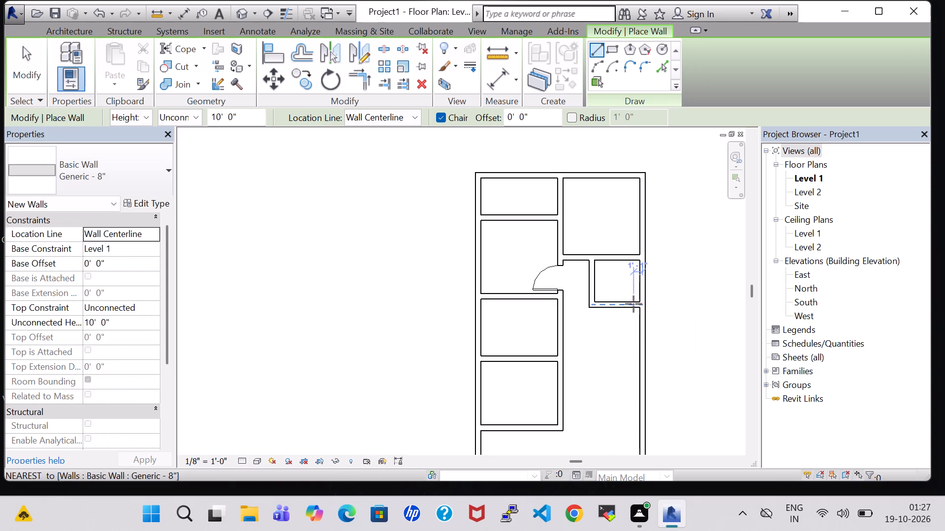
key("Escape")
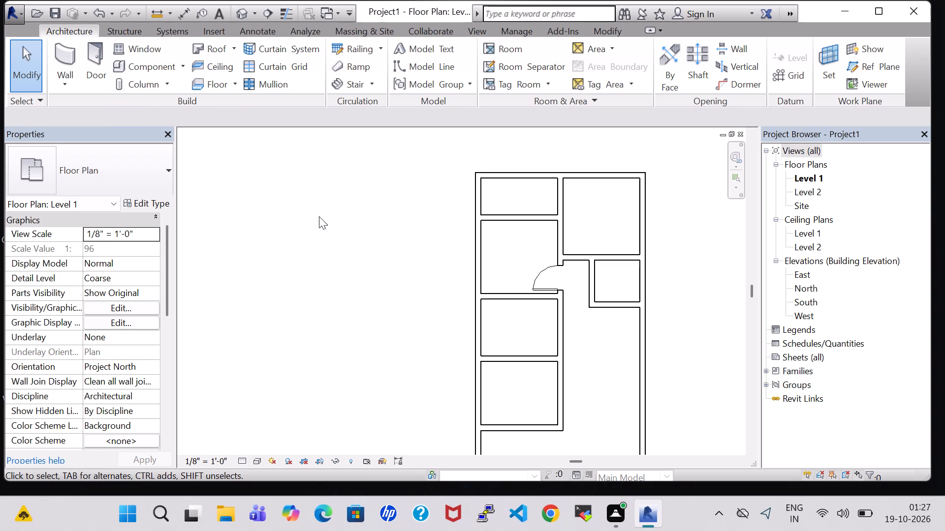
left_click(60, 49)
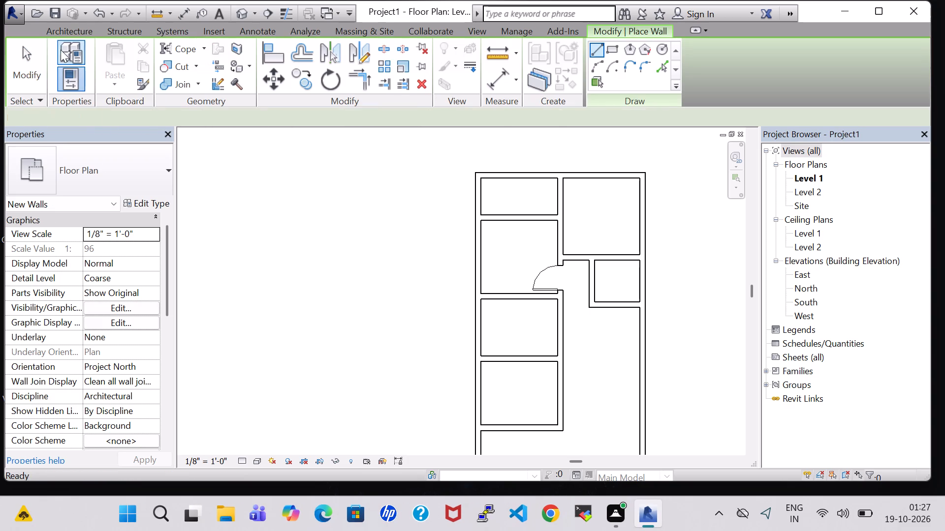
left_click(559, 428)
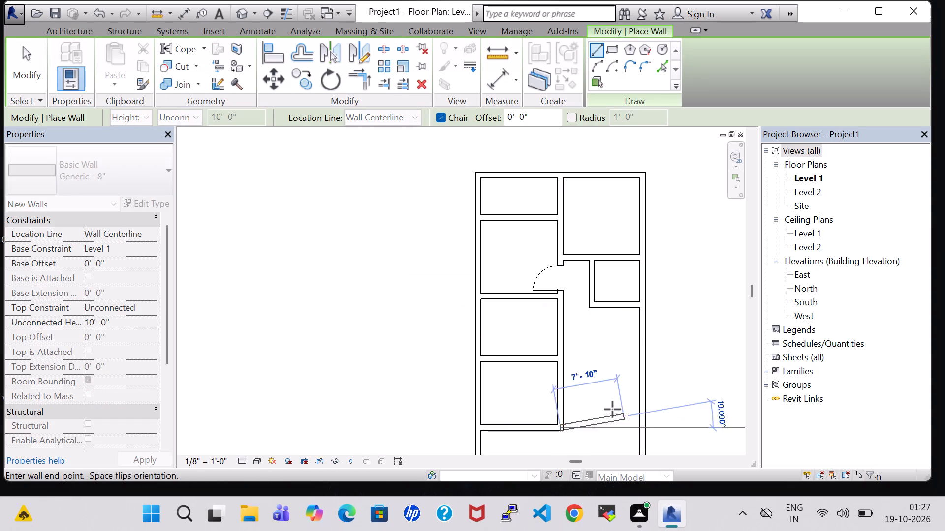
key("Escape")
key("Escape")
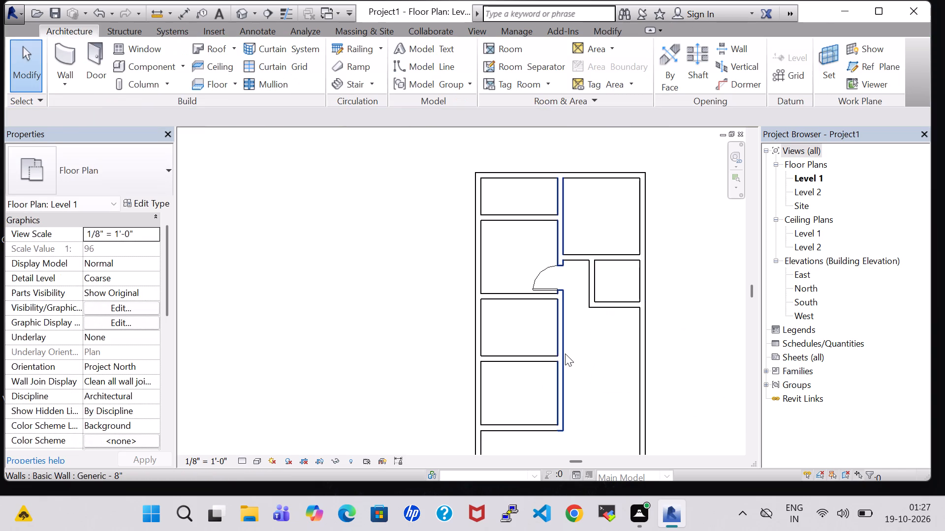
Draw a cross wall from the fourth room's east wall to the east exterior wall, about 4'-2" south of the third-fourth room cross wall.
left_click(59, 49)
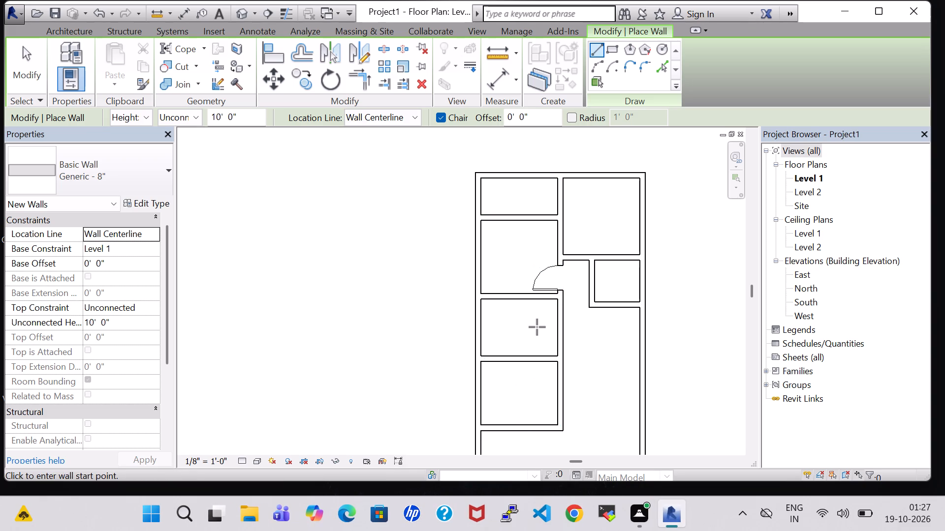
left_click(561, 393)
left_click(643, 389)
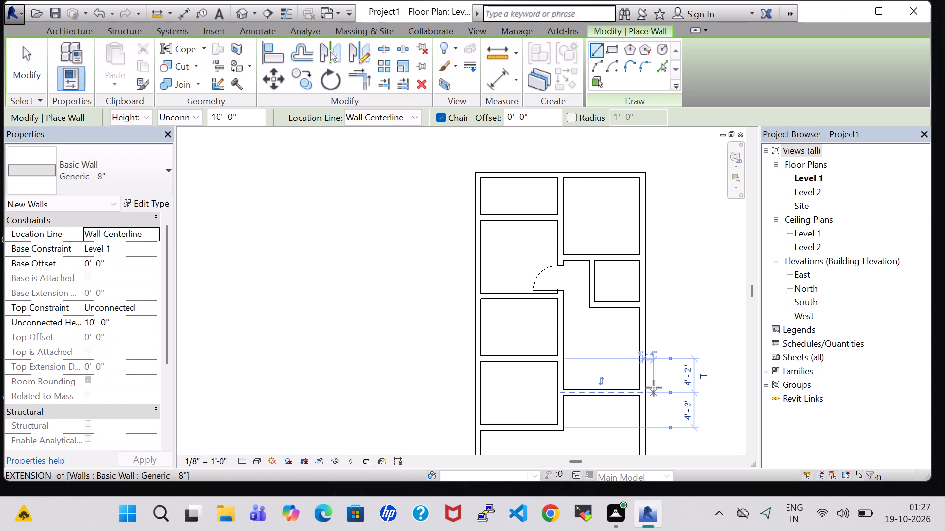
key("Escape")
key("Escape")
Delete the south exterior wall.
middle_click_drag(660, 385, 667, 312)
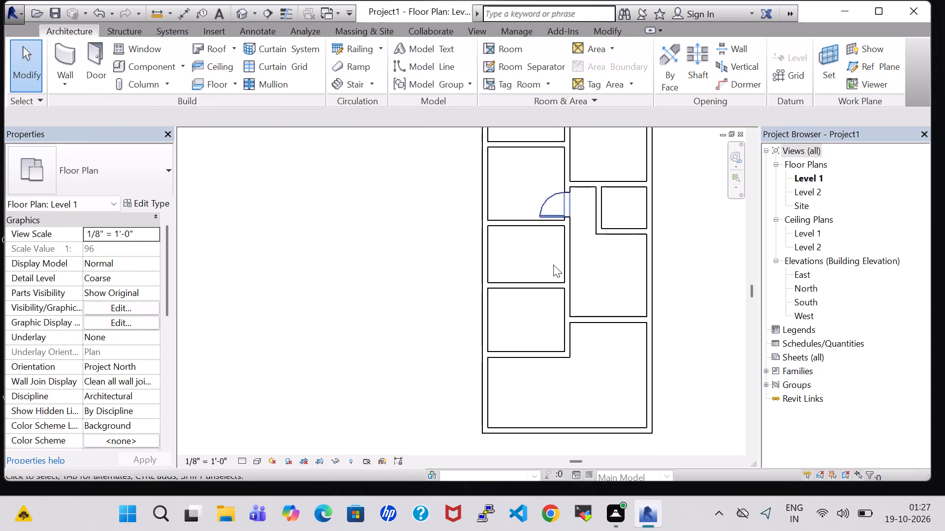
left_click(548, 427)
key("Delete")
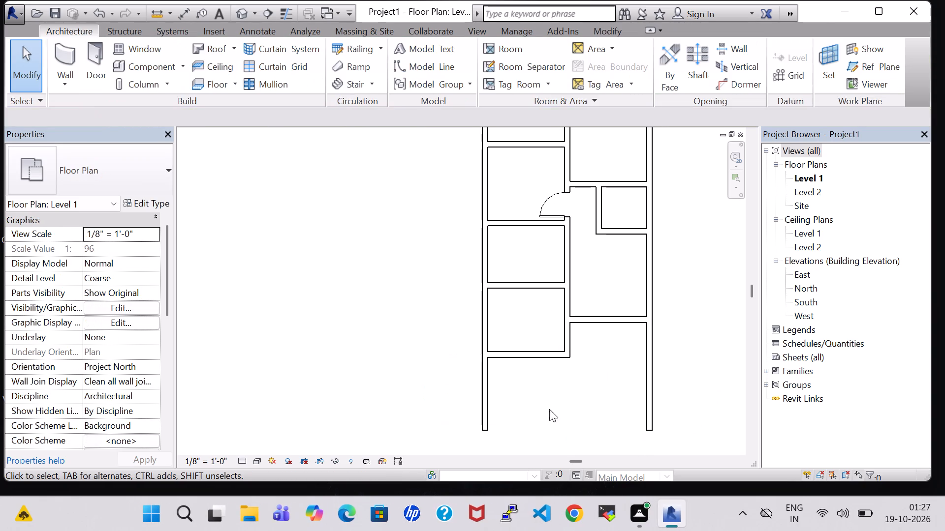
Nudge the west exterior wall's south end north until it meets the fourth room's bottom wall.
left_click(488, 395)
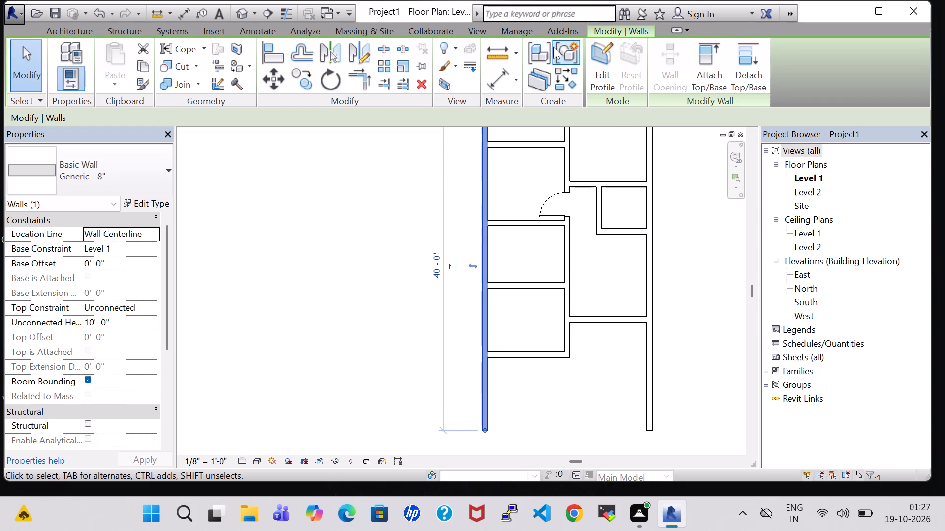
key("Up")
key("Up")
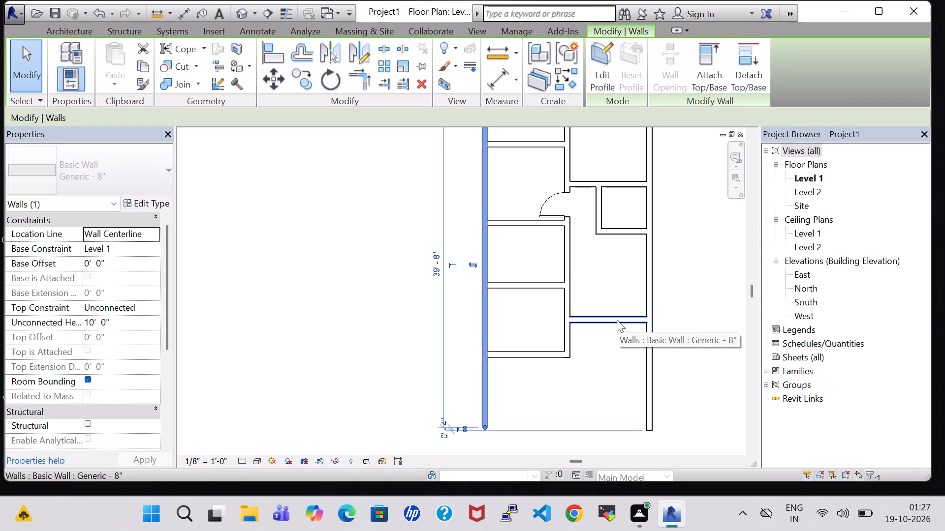
key("Up")
key("Up")
key("Up")
key("Up")
key("Up")
key("Up")
key("Up")
key("Up")
key("Up")
key("Up")
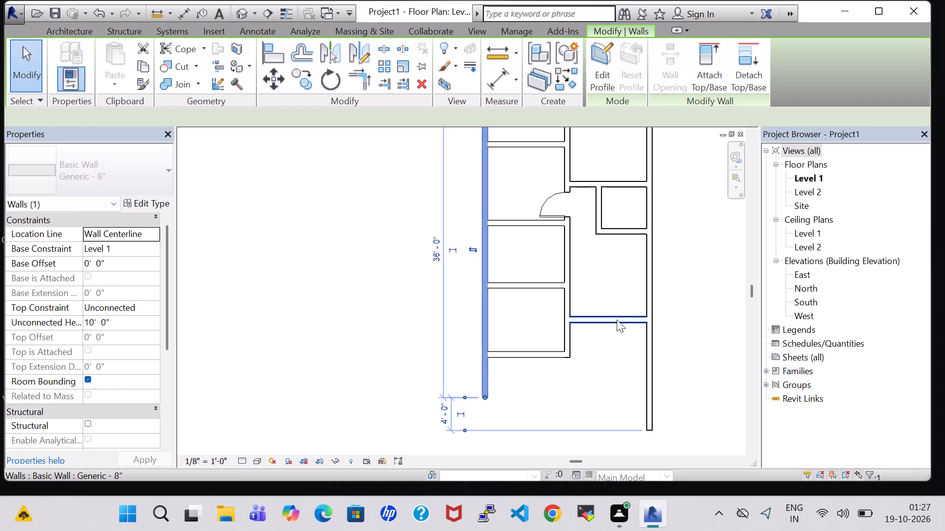
key("Up")
key("Up")
key("Up")
key("Up")
key("Up")
key("Up")
key("Up")
key("Up")
key("Up")
key("Up")
key("Up")
key("Up")
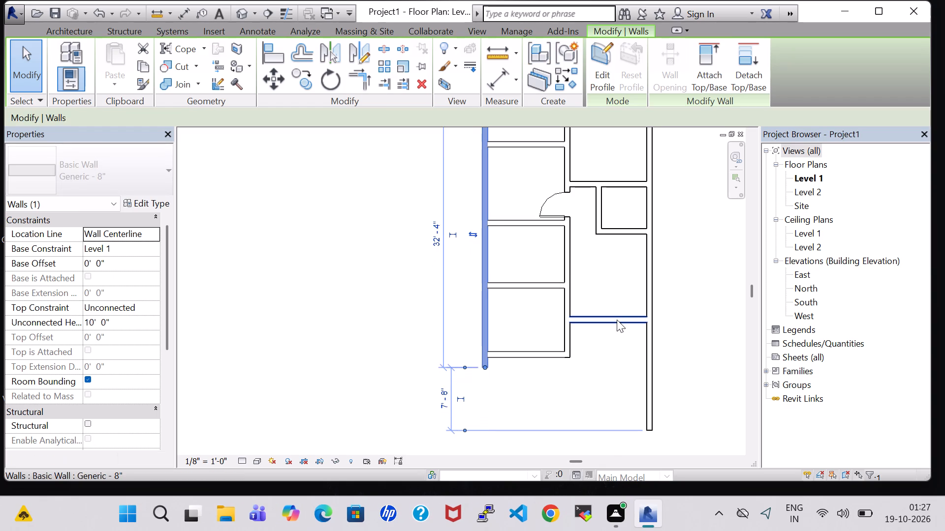
key("Up")
key("Up")
key("Up")
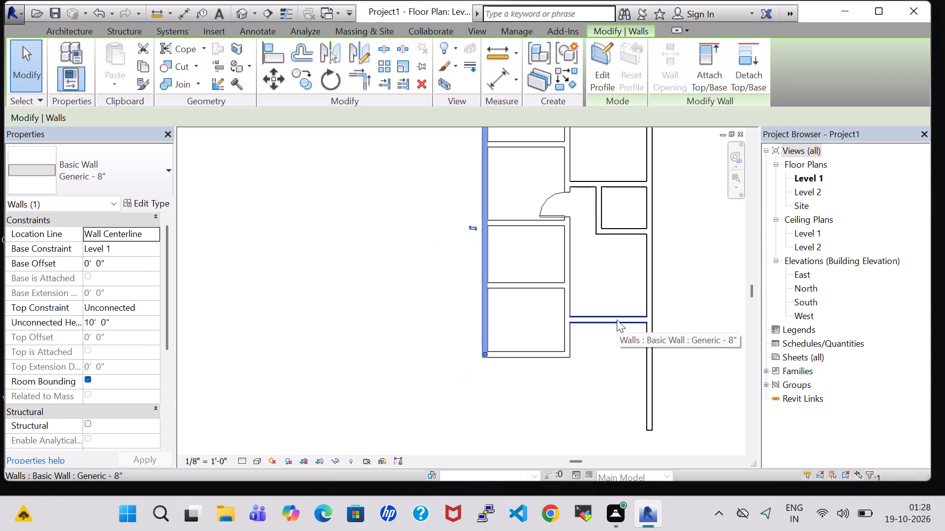
left_click(594, 365)
Nudge the east exterior wall's south end seven increments north, shortening the wall to 37'-8".
left_click(643, 373)
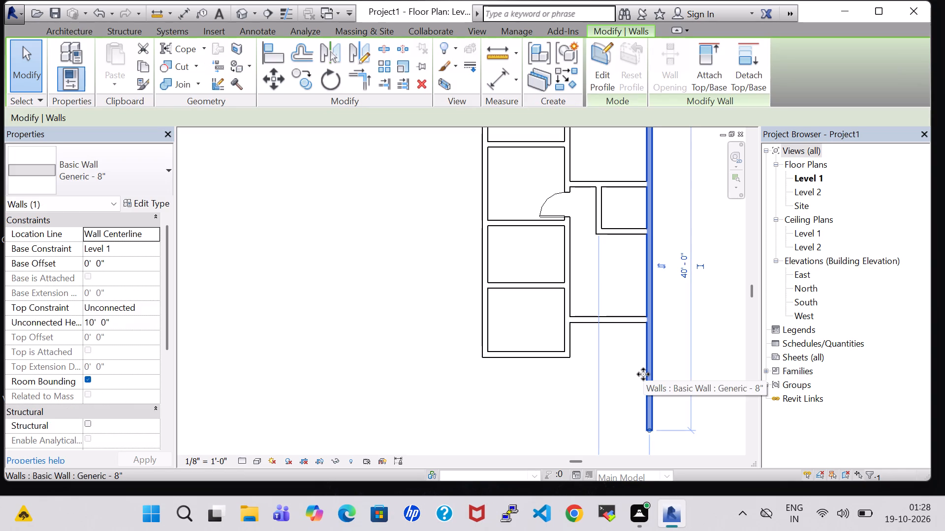
key("Up")
key("Up")
key("Up")
key("Up")
key("Up")
key("Up")
key("Up")
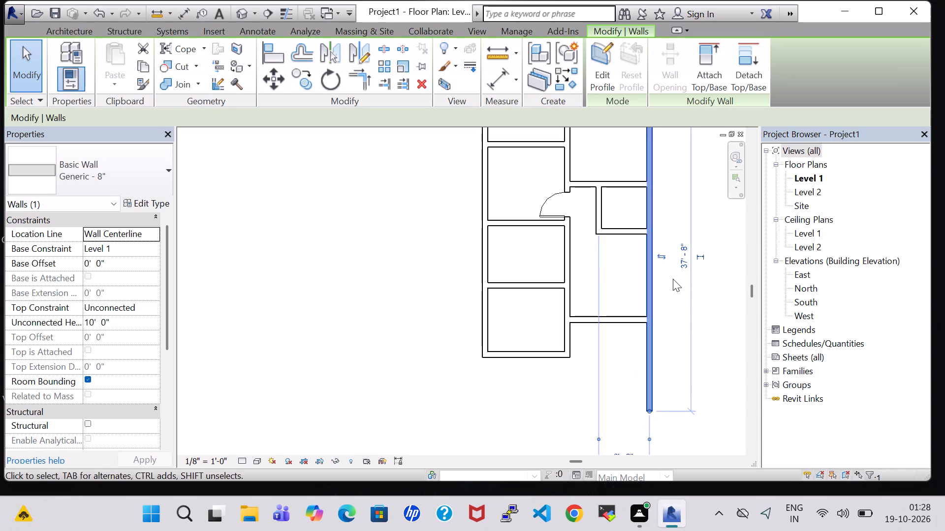
scroll(673, 279, "down", 5)
left_click(698, 237)
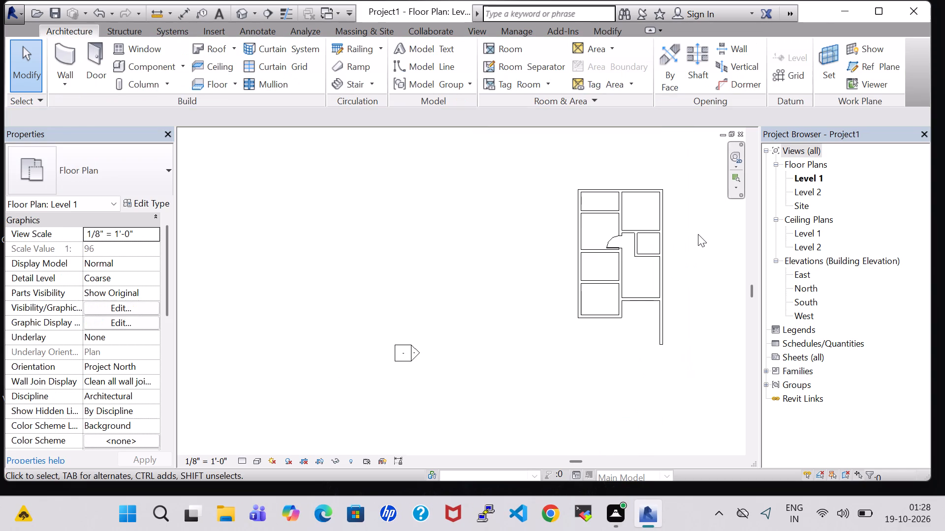
Place a 30" x 80" Single-Flush door in the northwest room's east wall, swinging into that room and hinged on its south side.
middle_click_drag(698, 234, 703, 305)
scroll(698, 234, "up", 1)
scroll(697, 304, "up", 3)
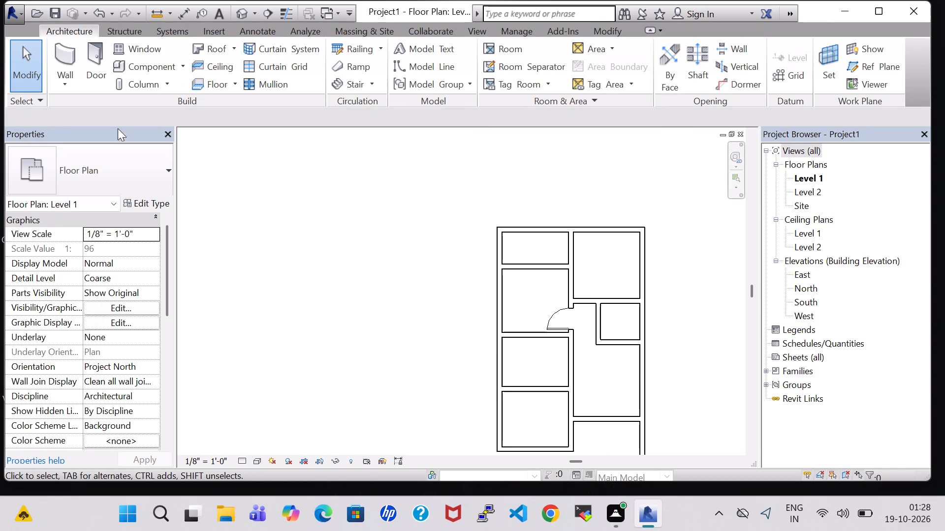
left_click(94, 56)
left_click(145, 169)
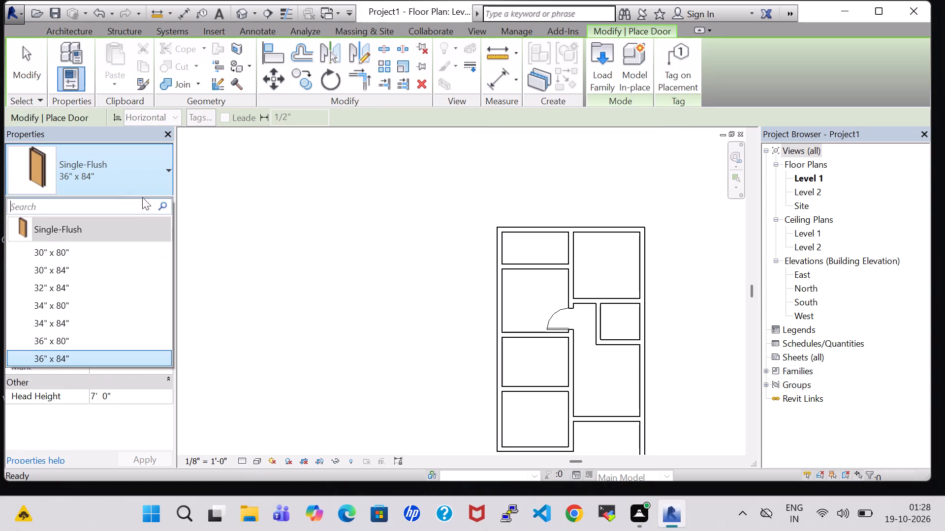
left_click(126, 252)
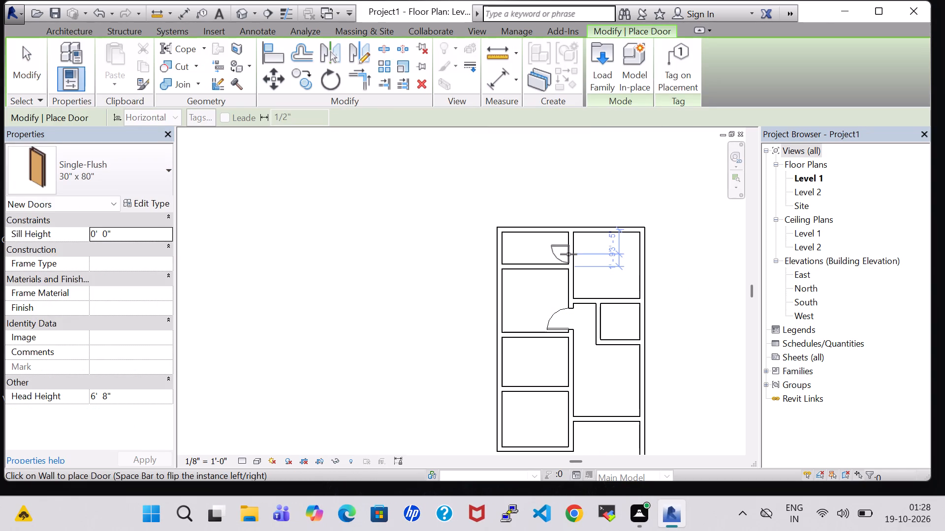
key("space")
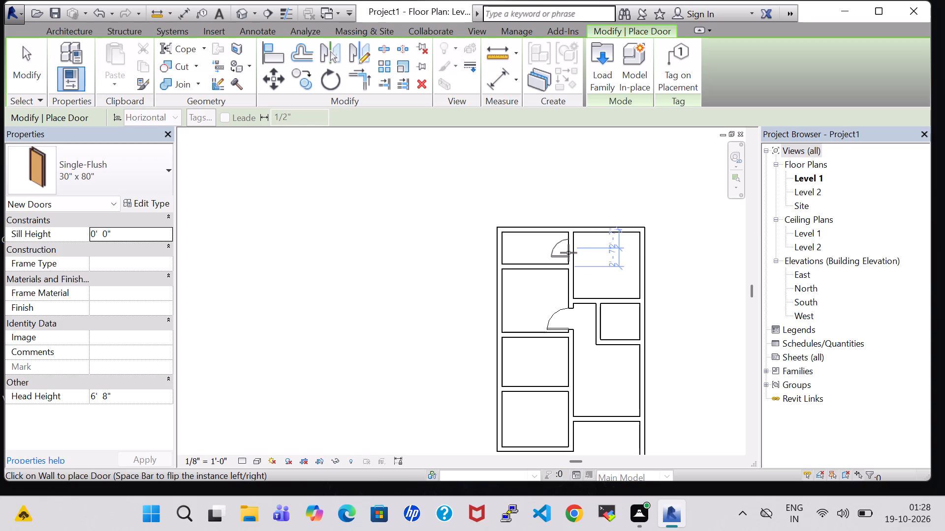
scroll(568, 253, "up", 2)
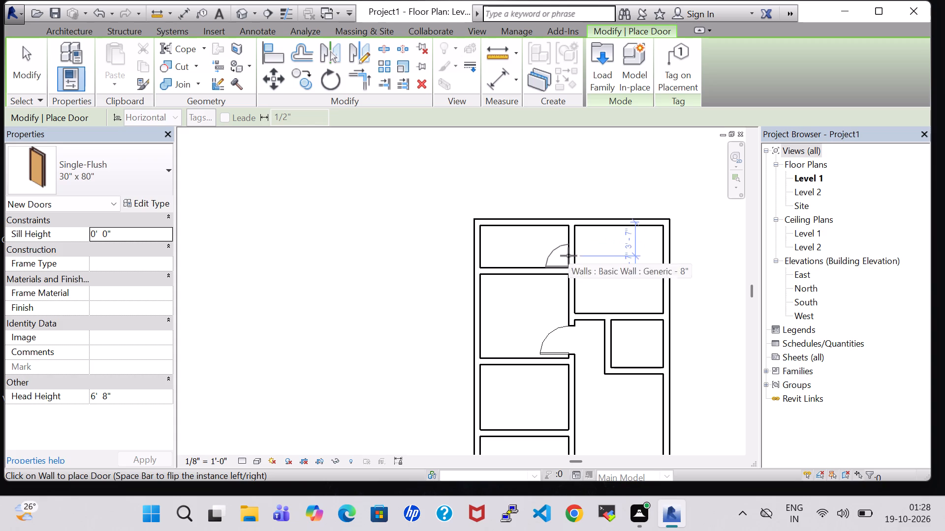
left_click(568, 252)
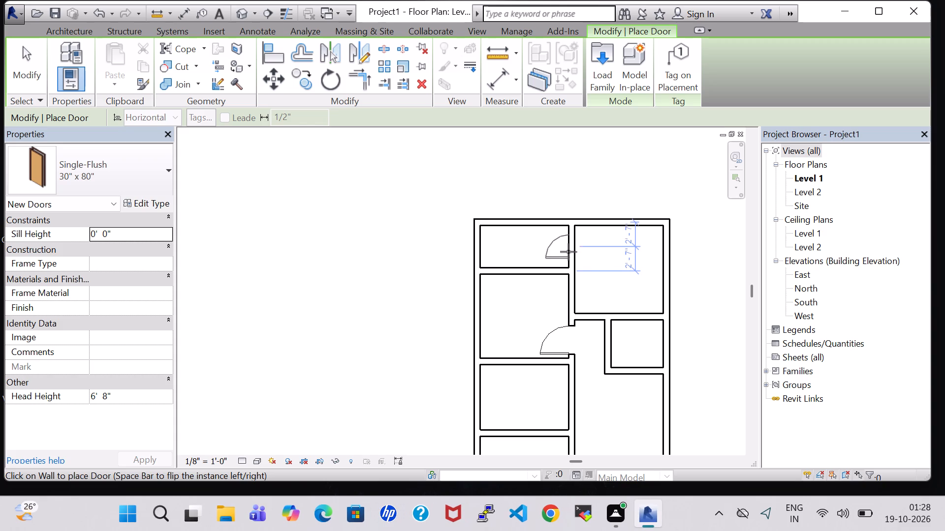
key("Escape")
key("Escape")
Nudge the northwest room's door two increments south along its wall.
left_click(555, 249)
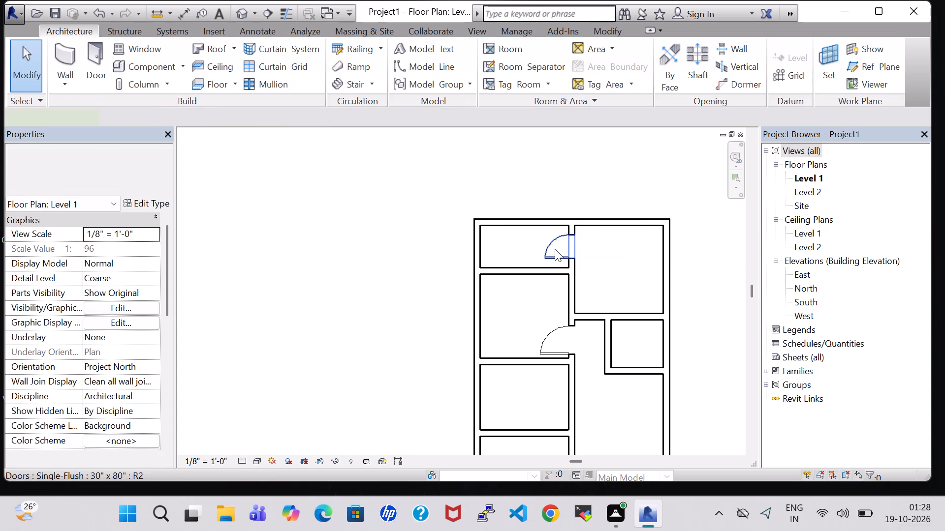
key("Down")
key("Down")
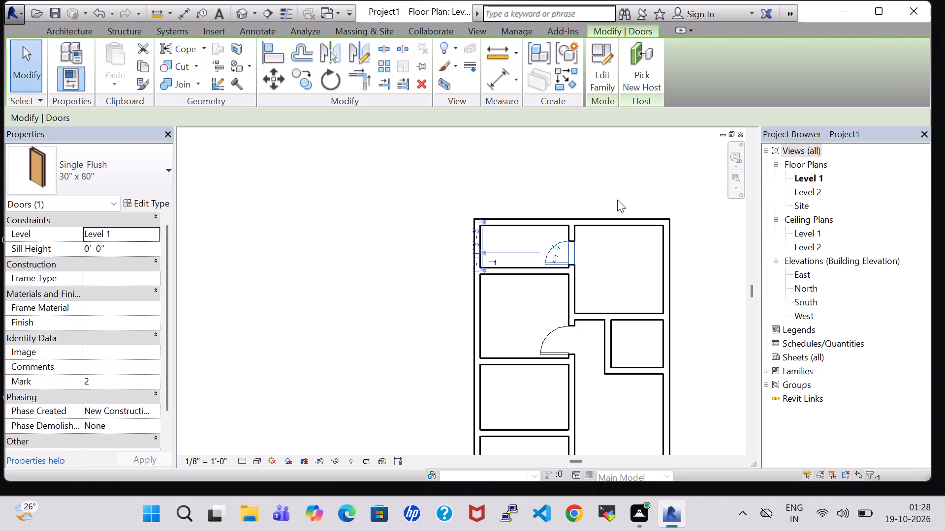
left_click(618, 197)
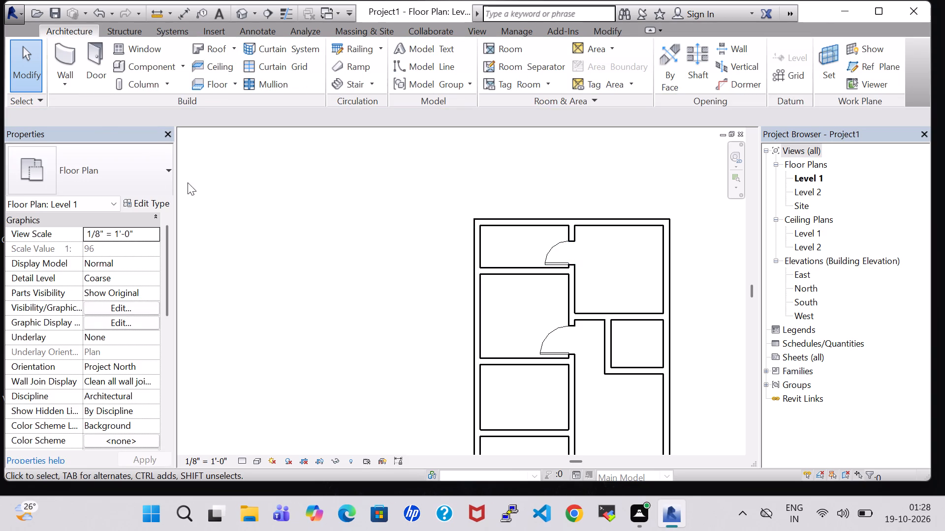
Place a 34" x 80" Single-Flush door in the northeast room's south wall, centred over the corridor and swinging into the room with a west-side hinge.
left_click(102, 60)
left_click(107, 158)
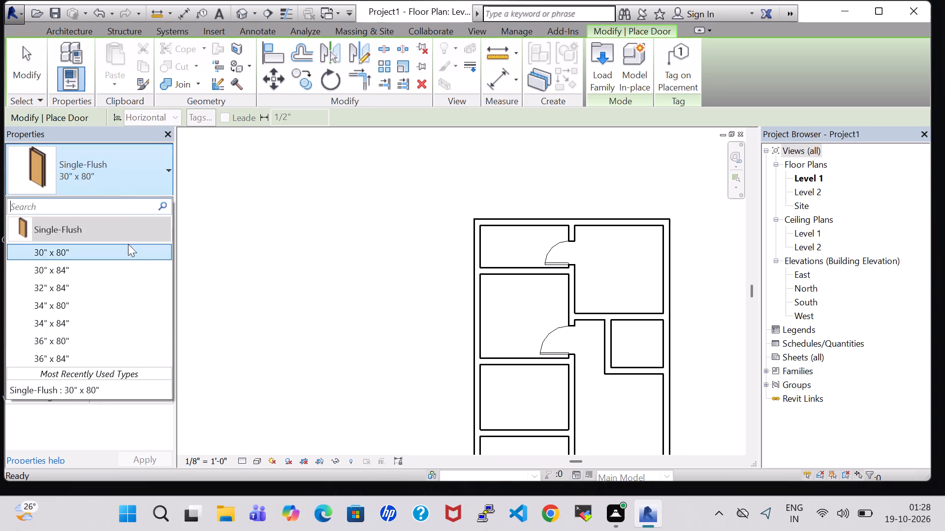
left_click(123, 354)
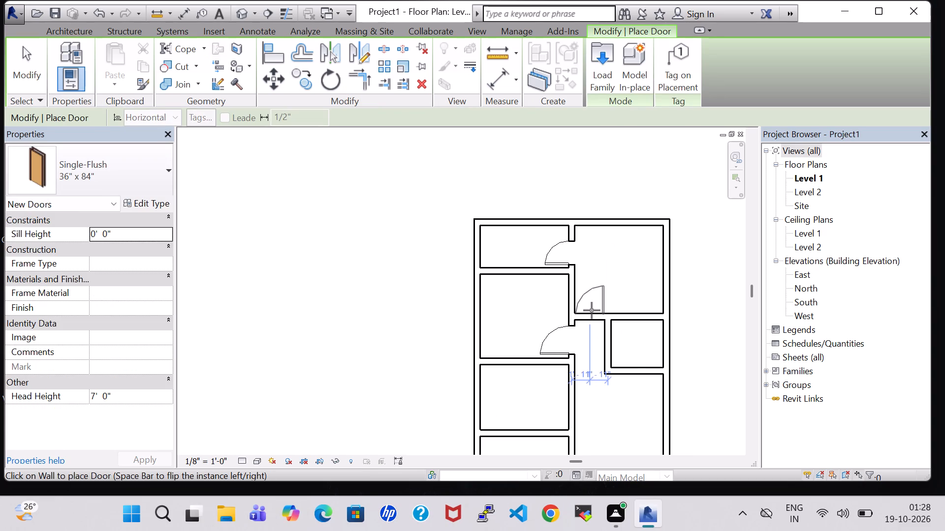
key("space")
scroll(592, 310, "up", 3)
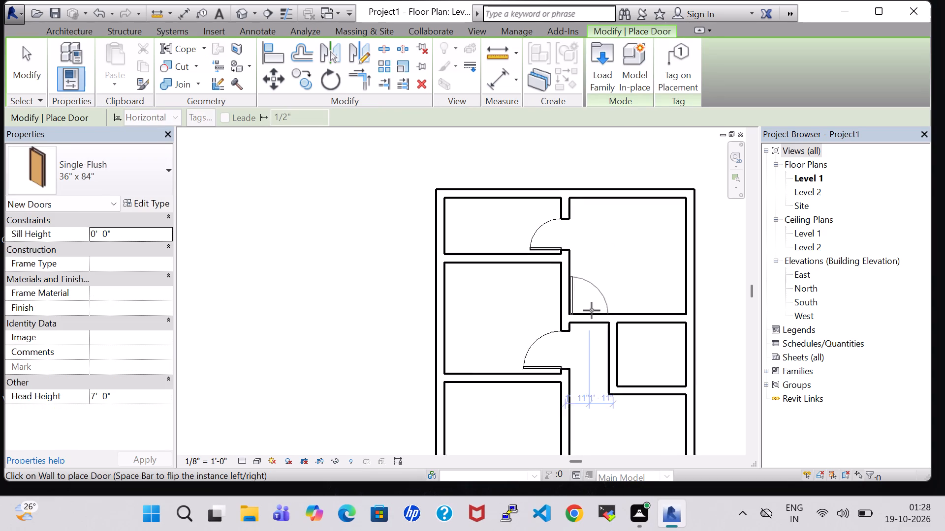
scroll(592, 310, "up", 2)
left_click(149, 178)
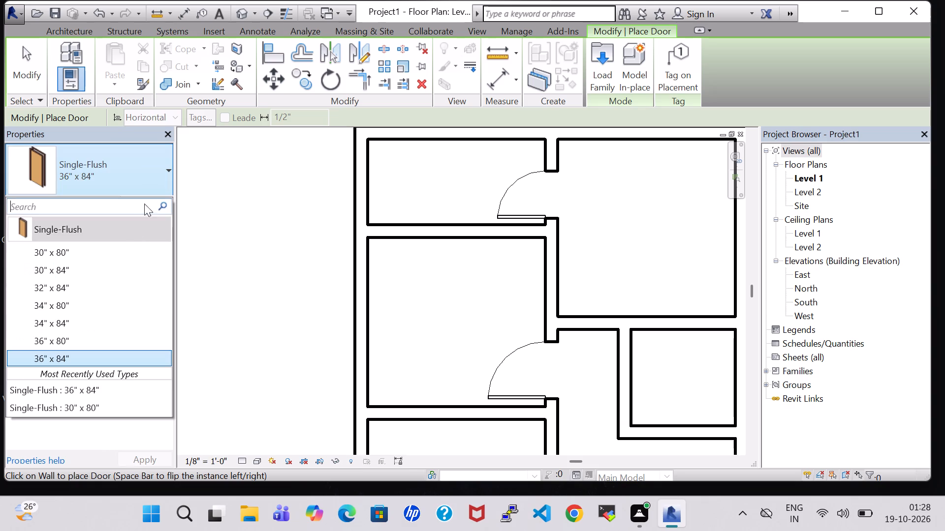
left_click(100, 301)
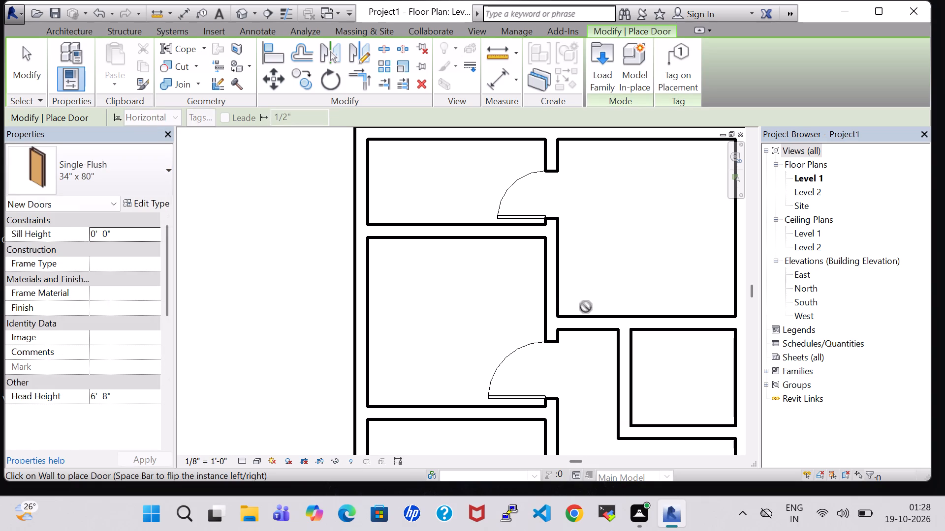
key("space")
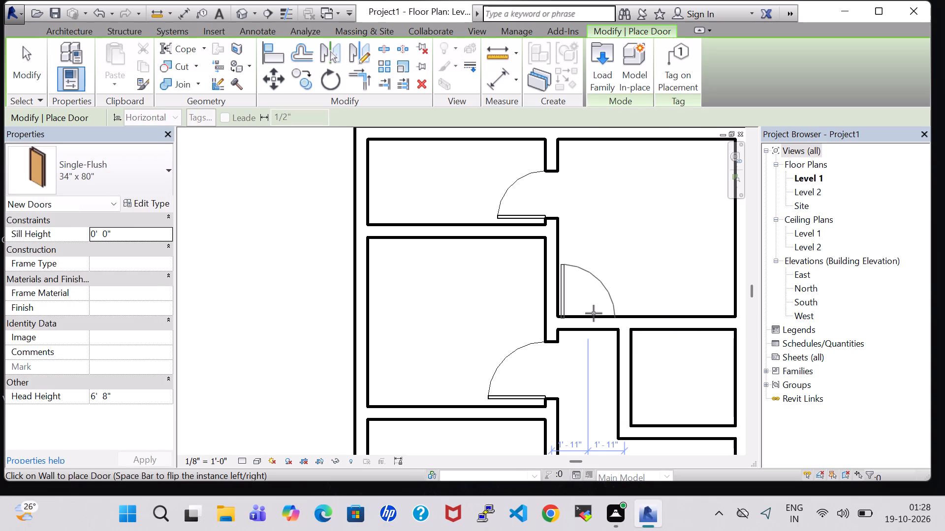
left_click(594, 313)
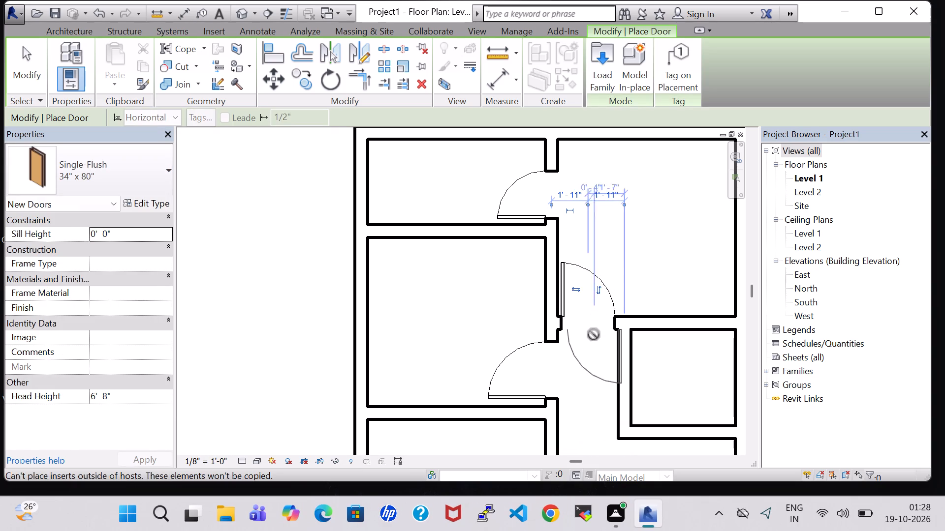
key("Escape")
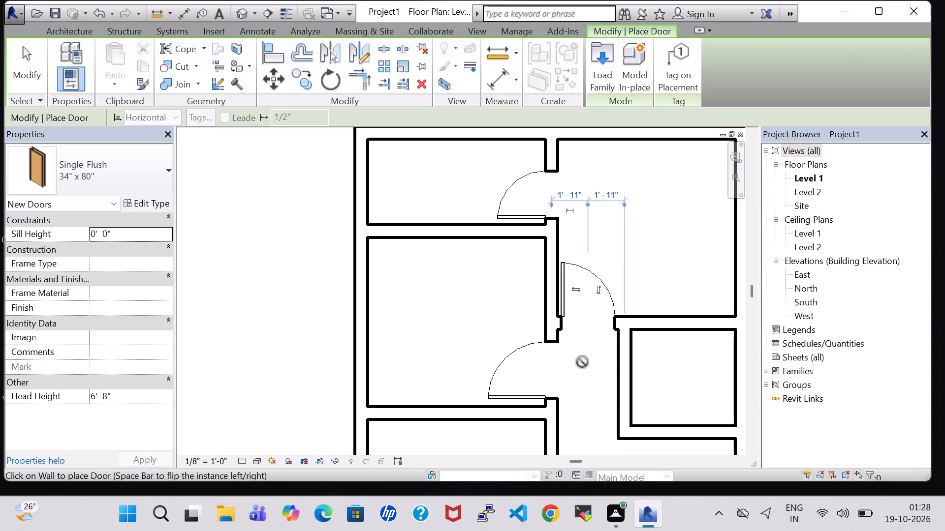
key("Escape")
Place a 30" x 80" Single-Flush door near the north end of the small east room's west wall, hinged north and swinging inward.
scroll(586, 292, "down", 3)
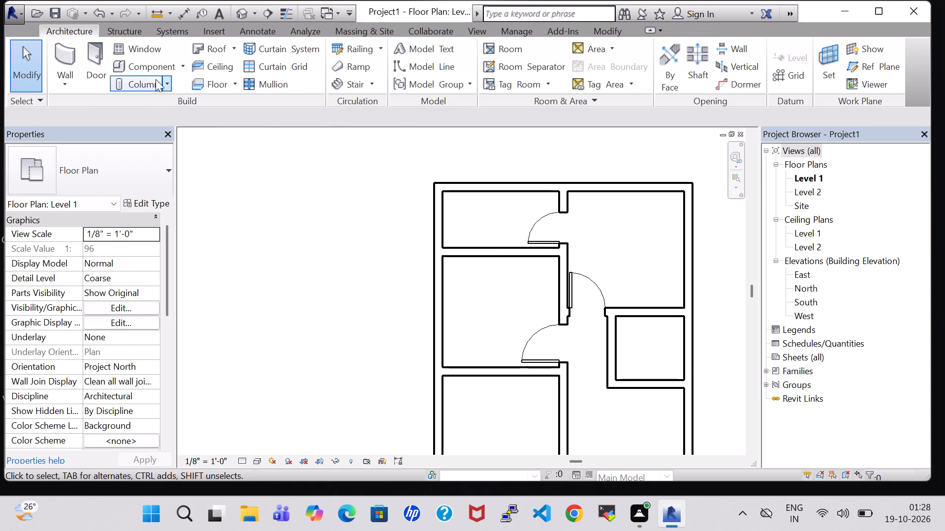
left_click(104, 64)
left_click(106, 165)
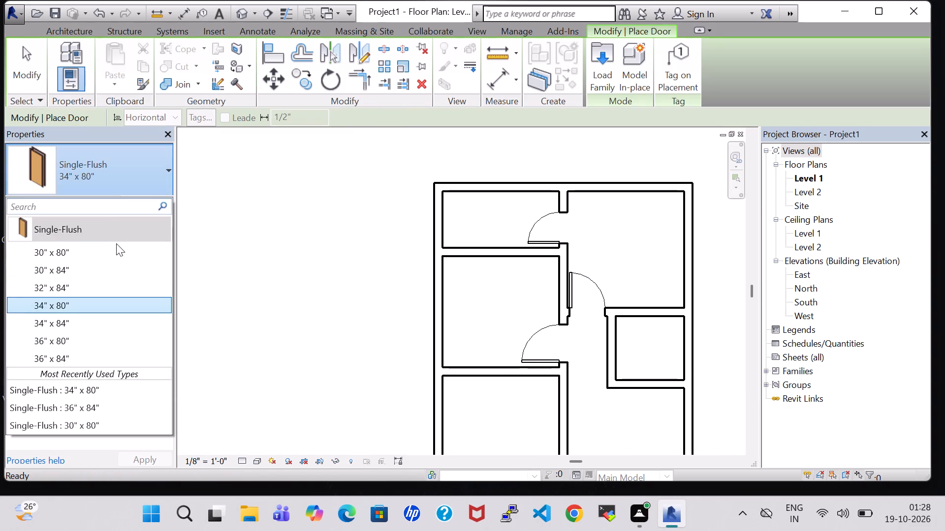
left_click(115, 248)
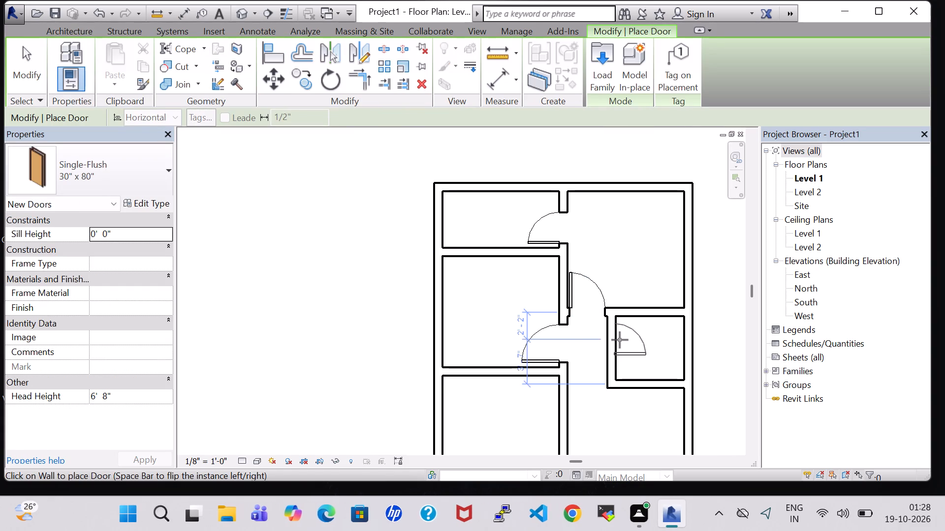
key("space")
scroll(620, 340, "up", 3)
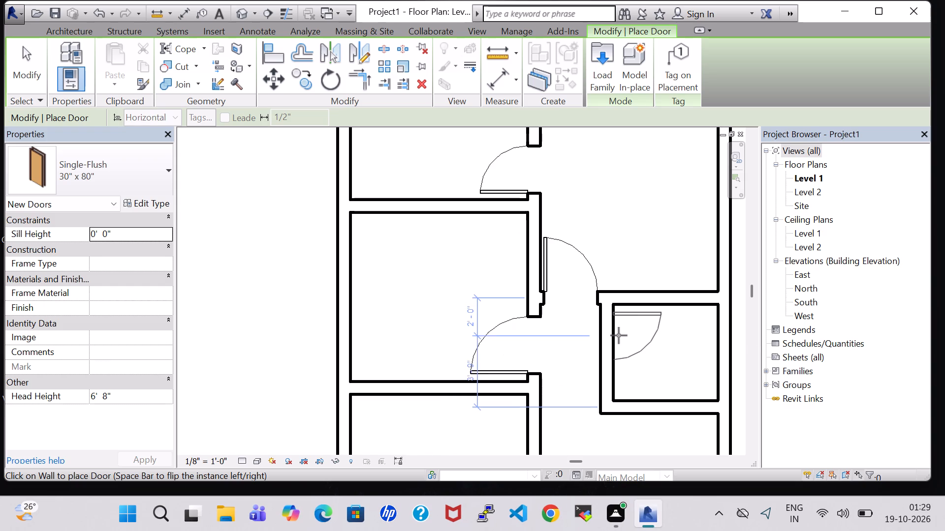
left_click(617, 333)
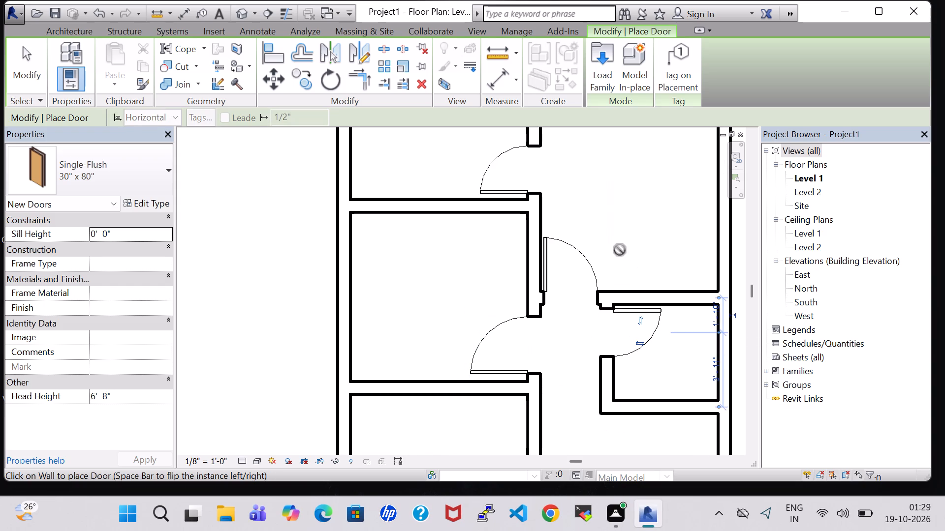
key("Escape")
key("Escape")
Split the third west room's east wall with a 0'-1" gap near its north end, 3'-5" and 4'-9 1/2" above the third-fourth cross wall.
scroll(613, 202, "down", 3)
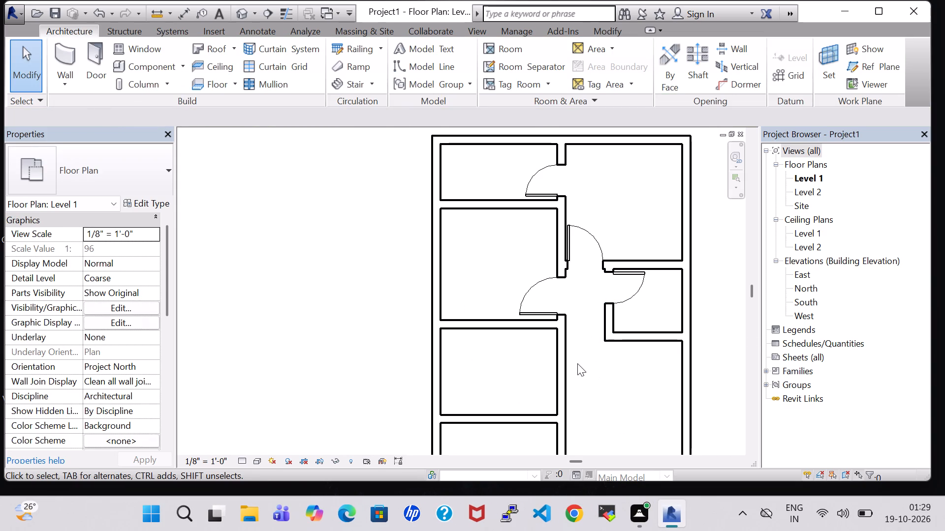
middle_click_drag(577, 372, 586, 308)
middle_click_drag(614, 378, 613, 347)
scroll(614, 378, "up", 1)
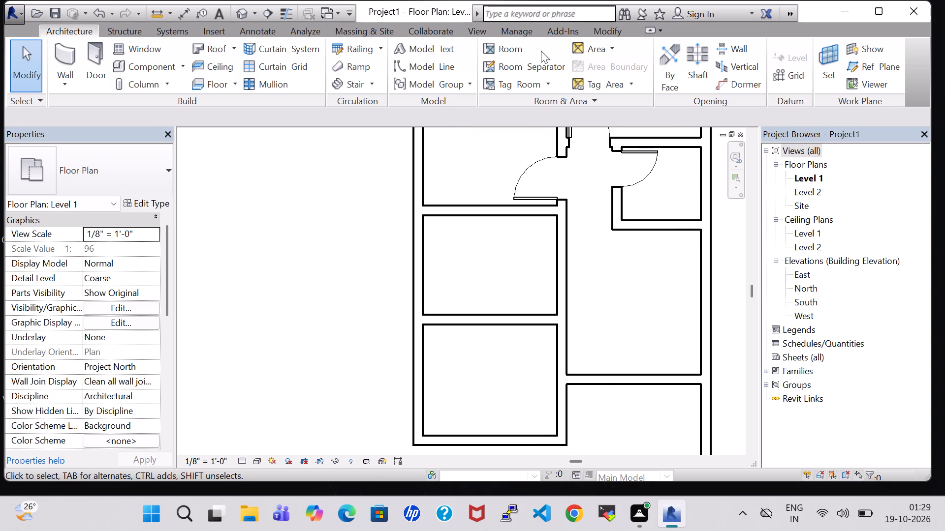
left_click(604, 33)
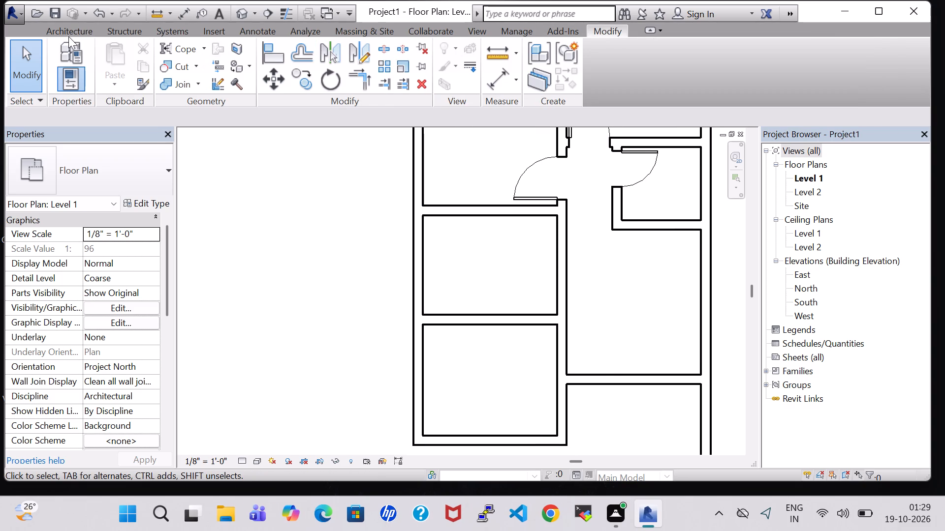
left_click(406, 52)
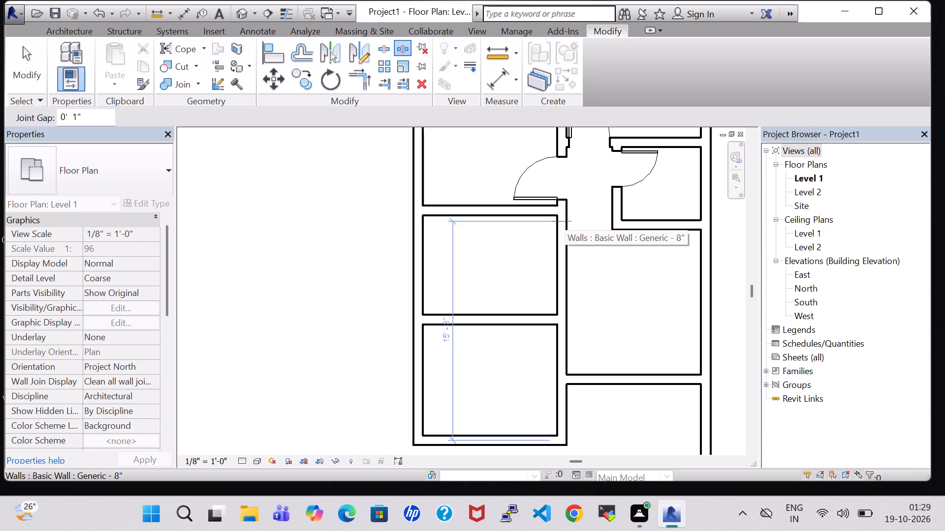
left_click(565, 217)
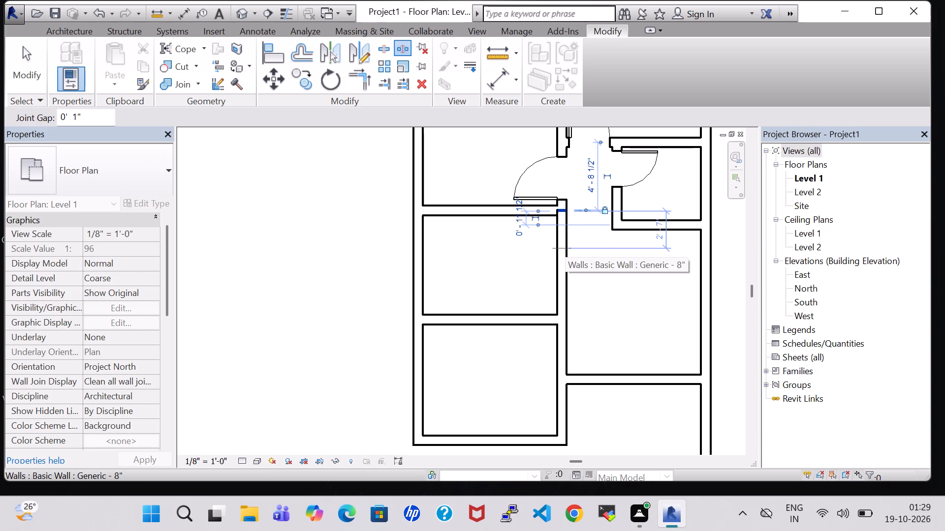
left_click(559, 269)
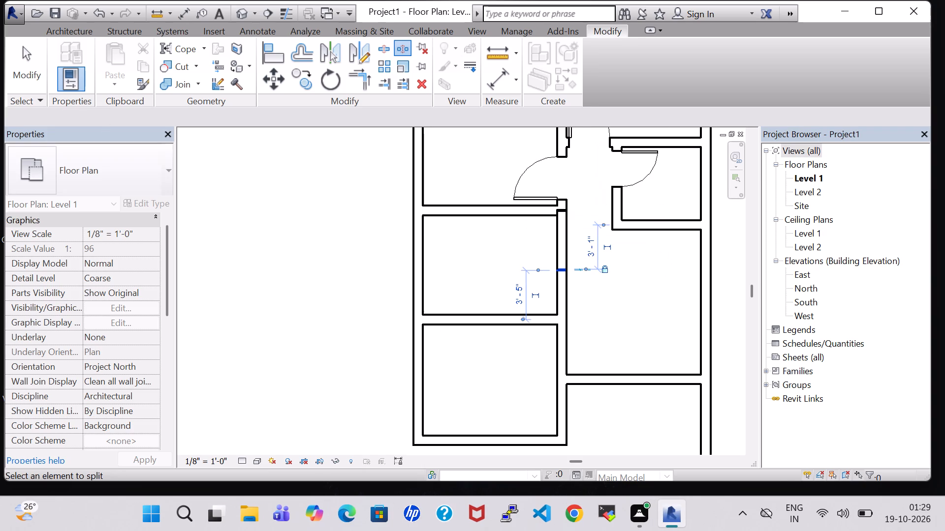
key("Escape")
left_click(562, 250)
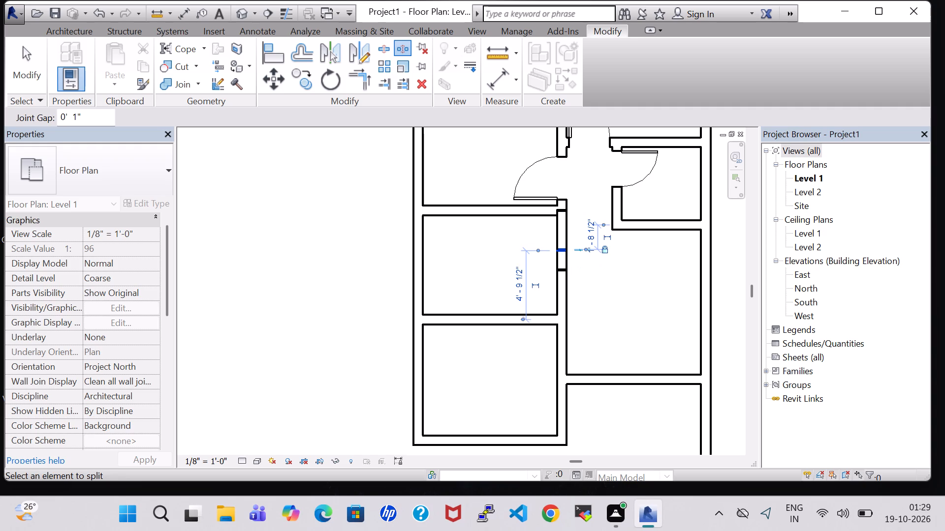
Delete the two short split segments of the third west room's east wall to leave an opening.
key("Delete")
left_click(562, 248)
key("Delete")
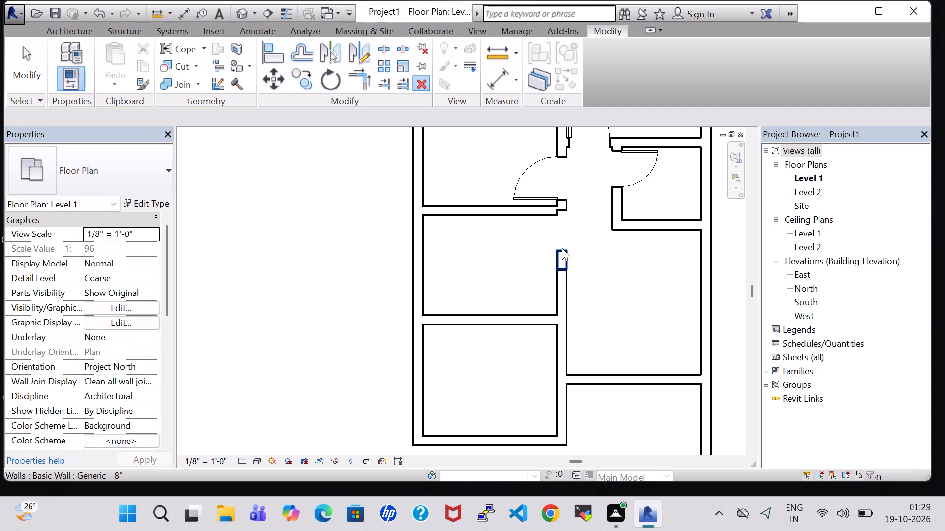
left_click(562, 255)
key("Delete")
Nudge the wall segment directly north of the new opening two increments south.
left_click(564, 213)
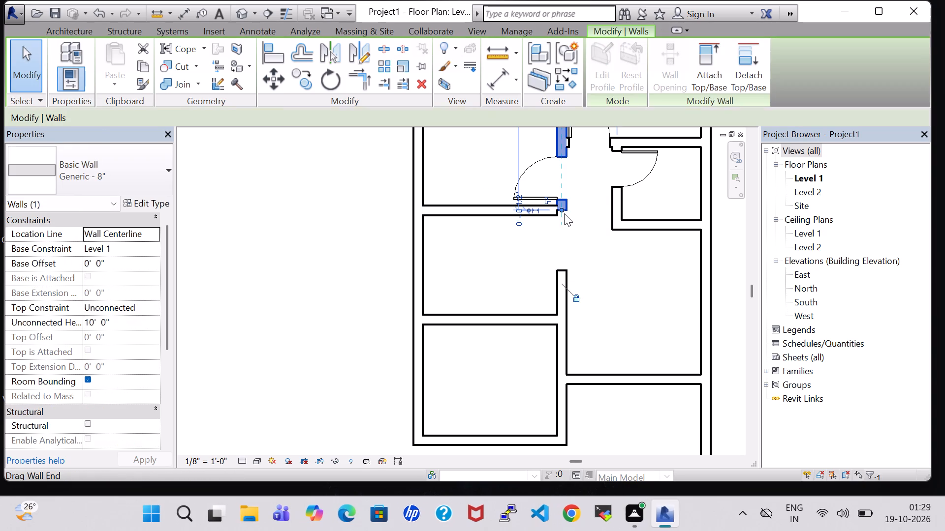
key("Down")
key("Down")
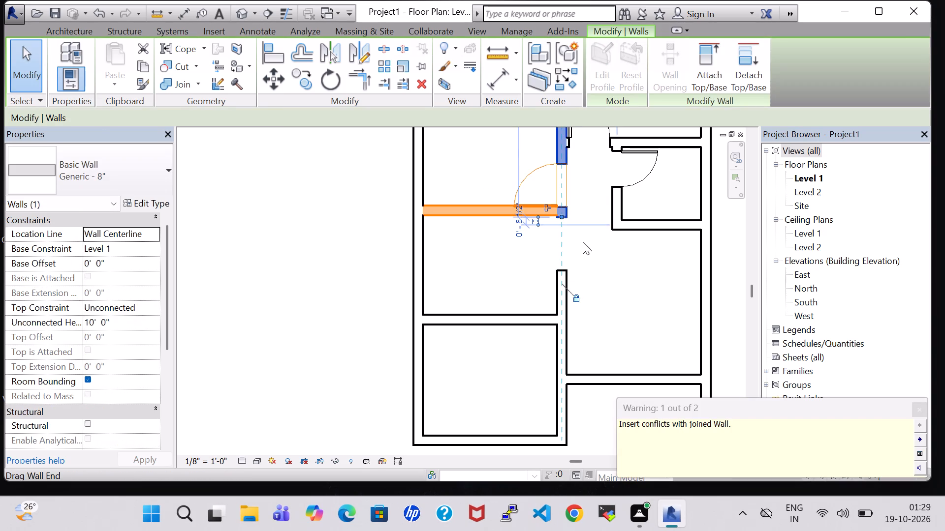
left_click(594, 263)
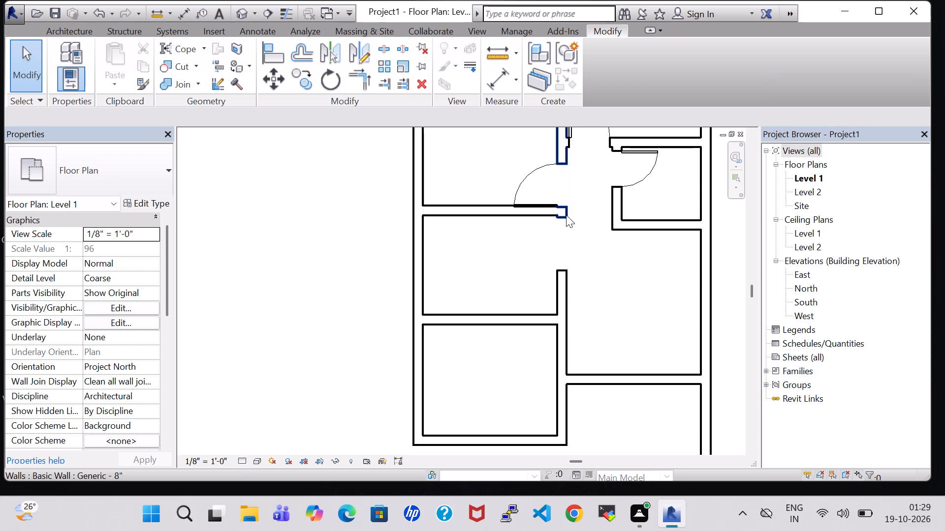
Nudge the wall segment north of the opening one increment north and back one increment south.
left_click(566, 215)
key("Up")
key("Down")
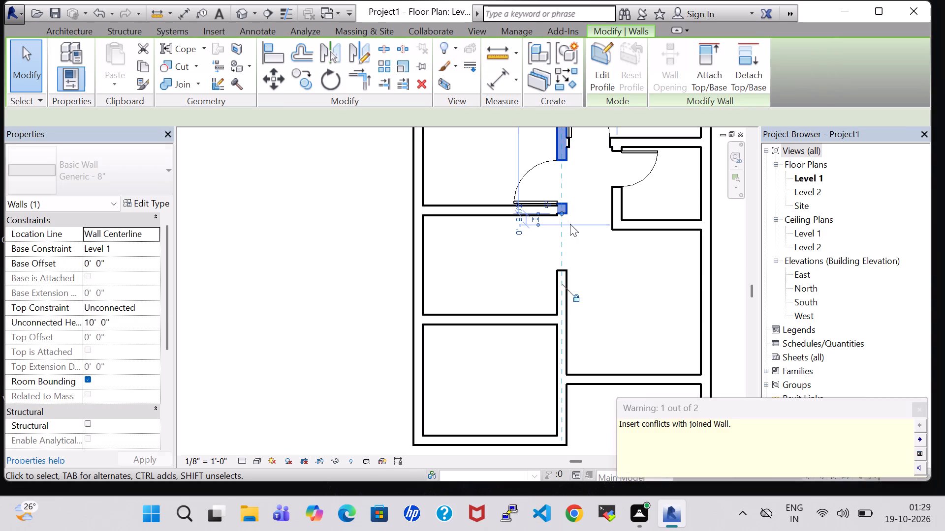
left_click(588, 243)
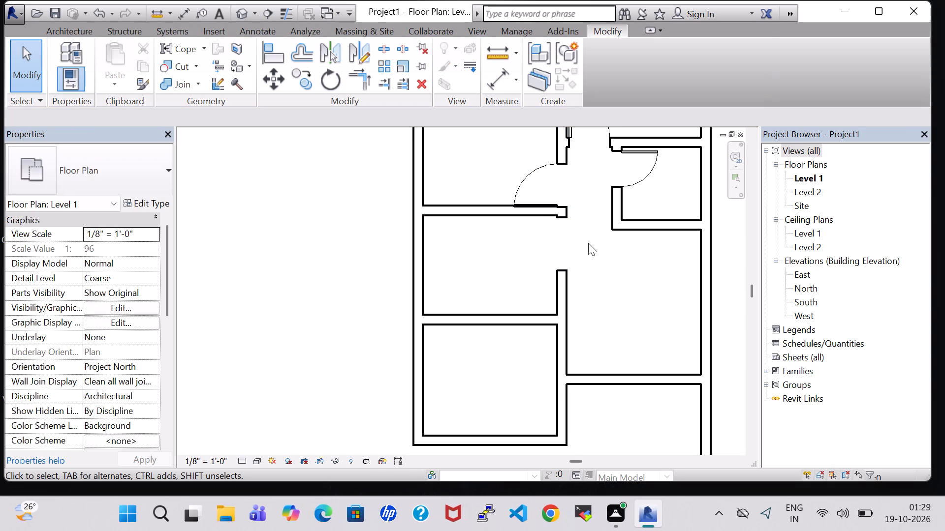
Nudge the wall segment directly north of the third west room's opening one increment north.
left_click(563, 220)
key("Up")
left_click(581, 243)
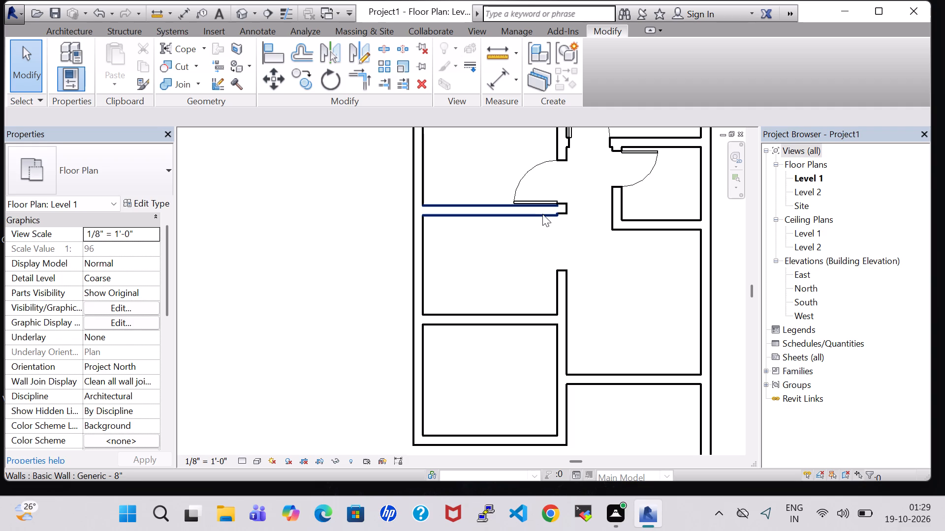
Duplicate the wall type of the second-third west cross wall as a new type named INNER 6".
left_click(455, 208)
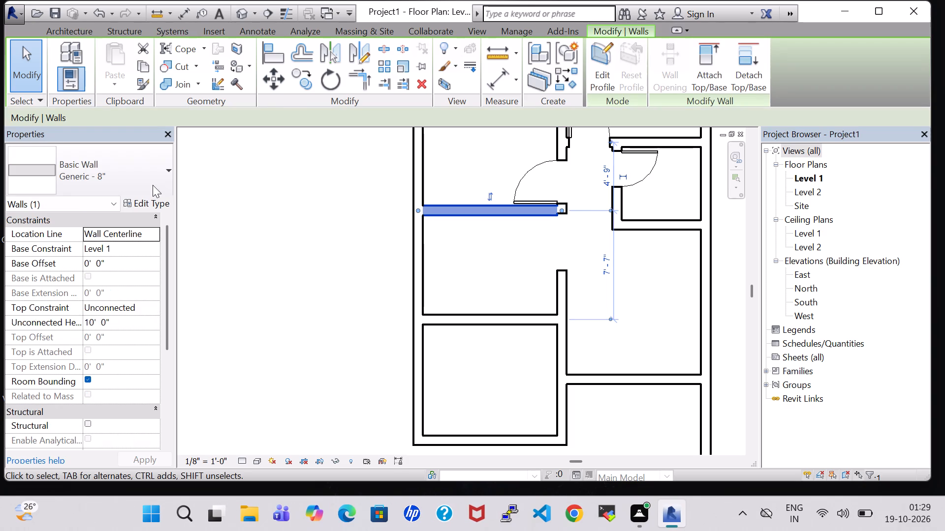
left_click(161, 204)
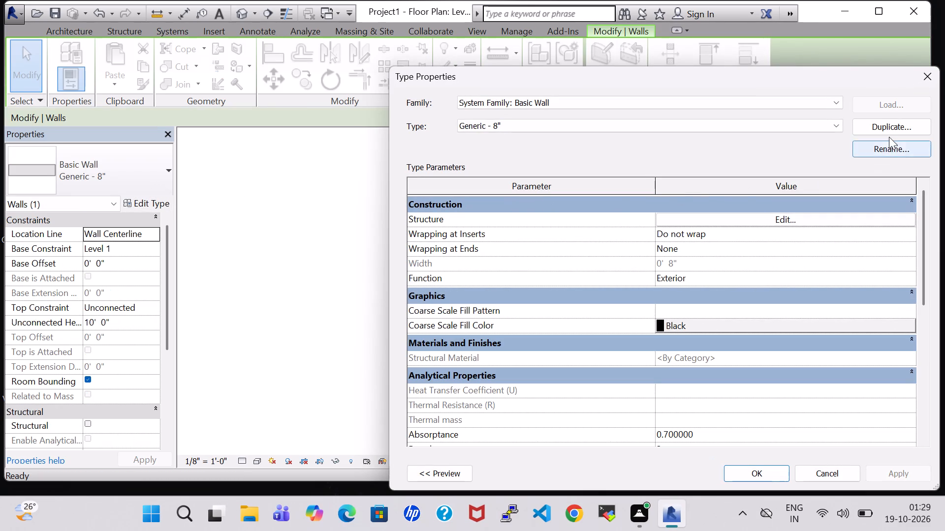
left_click(891, 128)
left_click(670, 279)
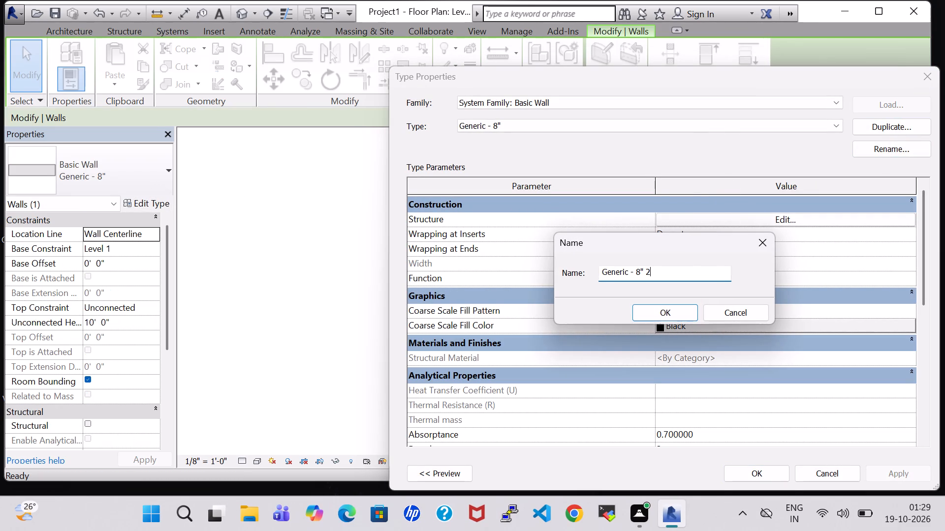
key("BackSpace")
key("BackSpace")
key("BackSpace")
key("BackSpace")
key("BackSpace")
key("BackSpace")
key("BackSpace")
key("BackSpace")
key("BackSpace")
key("BackSpace")
key("BackSpace")
key("BackSpace")
key("BackSpace")
key("BackSpace")
key("BackSpace")
key("BackSpace")
key("BackSpace")
key("BackSpace")
key("BackSpace")
key("BackSpace")
type("INNER 6\"")
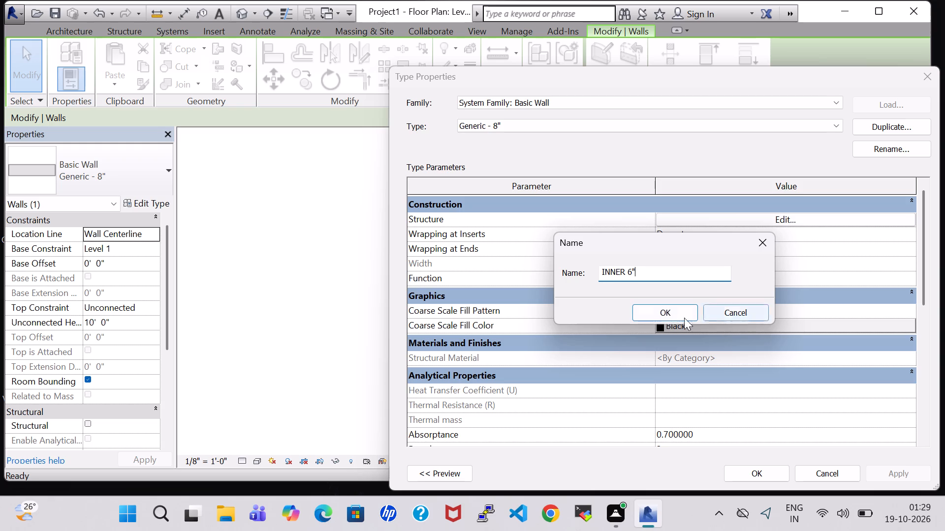
left_click(675, 319)
Set the INNER 6" type's structure layer thickness to 0' 6" and apply it to the second-third west cross wall.
left_click(799, 220)
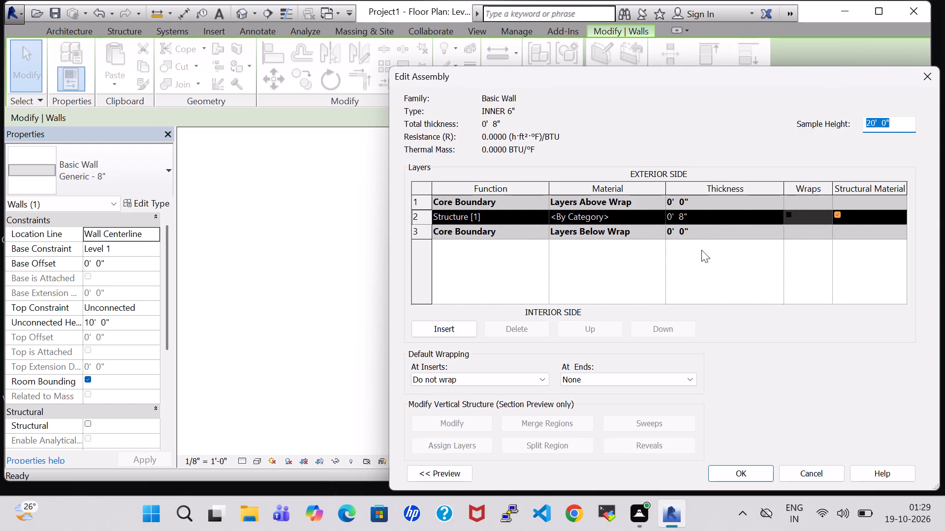
left_click(683, 218)
left_click(683, 218)
key("BackSpace")
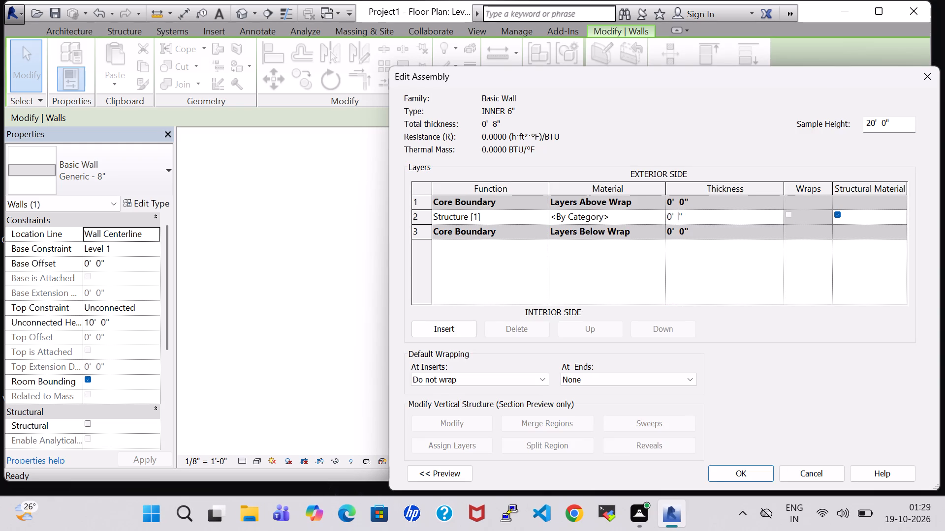
key("6")
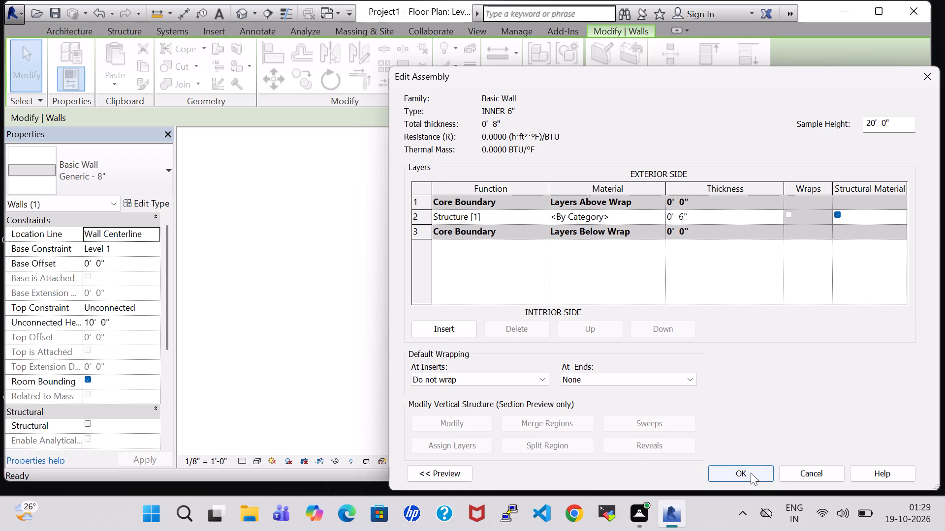
left_click(751, 472)
left_click(751, 472)
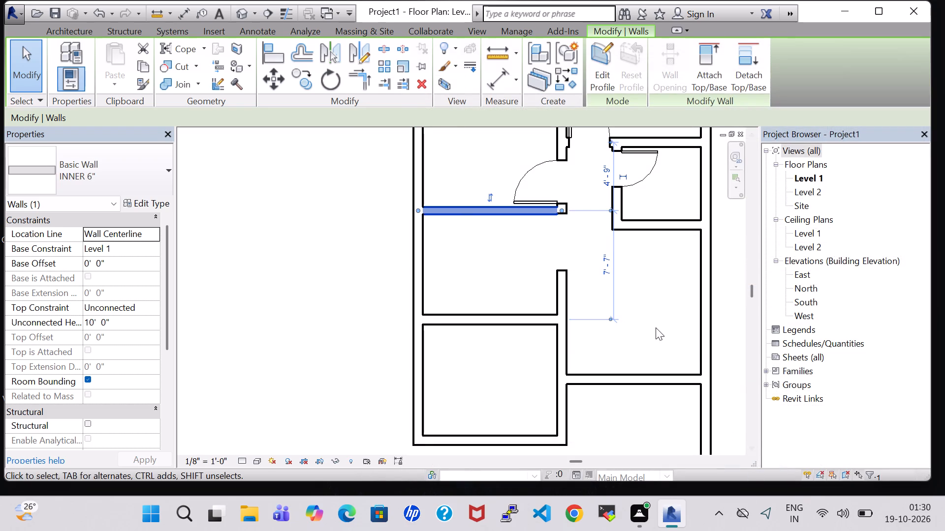
left_click(656, 327)
Change the west rooms' east wall segment north of the opening to the INNER 6" type.
left_click(569, 211)
left_click(139, 176)
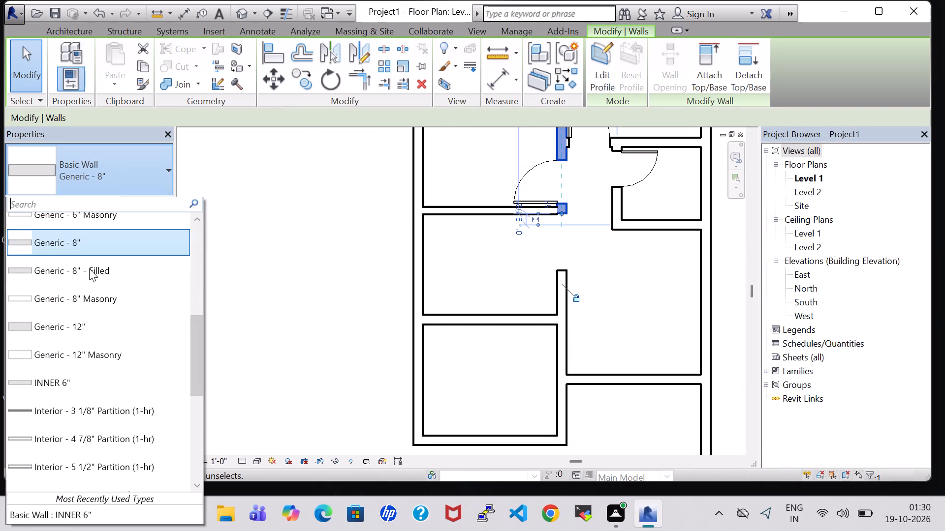
left_click(81, 522)
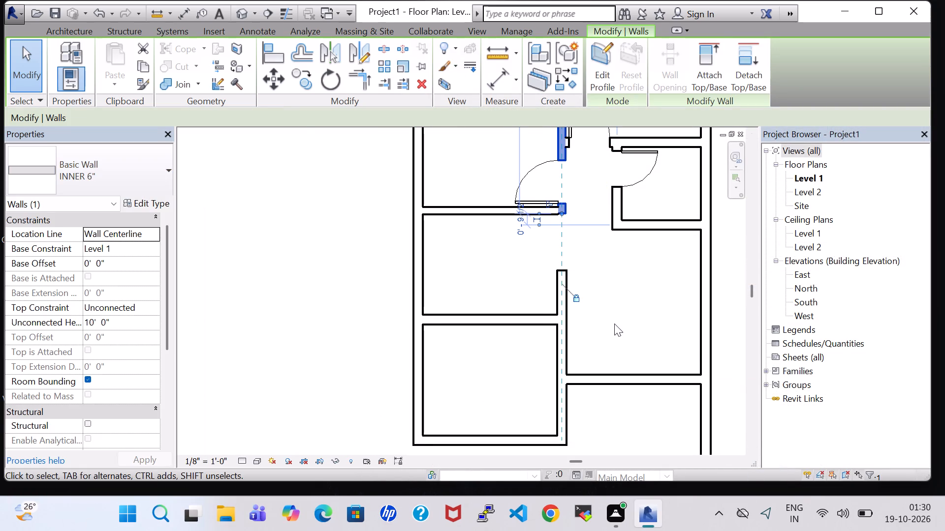
left_click(614, 324)
Change the south and west walls of the small east room to the INNER 6" type.
left_click(644, 223)
left_click(108, 166)
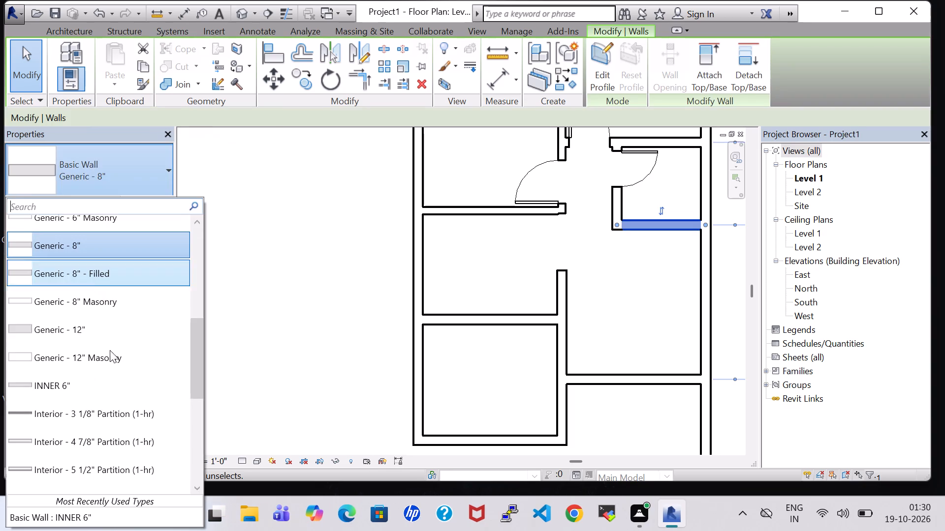
left_click(105, 518)
left_click(615, 199)
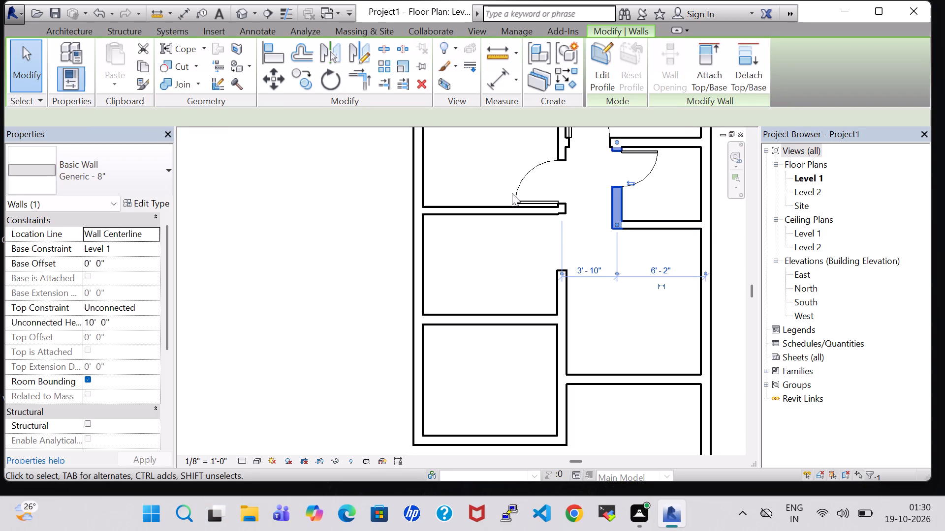
left_click(54, 163)
left_click(84, 516)
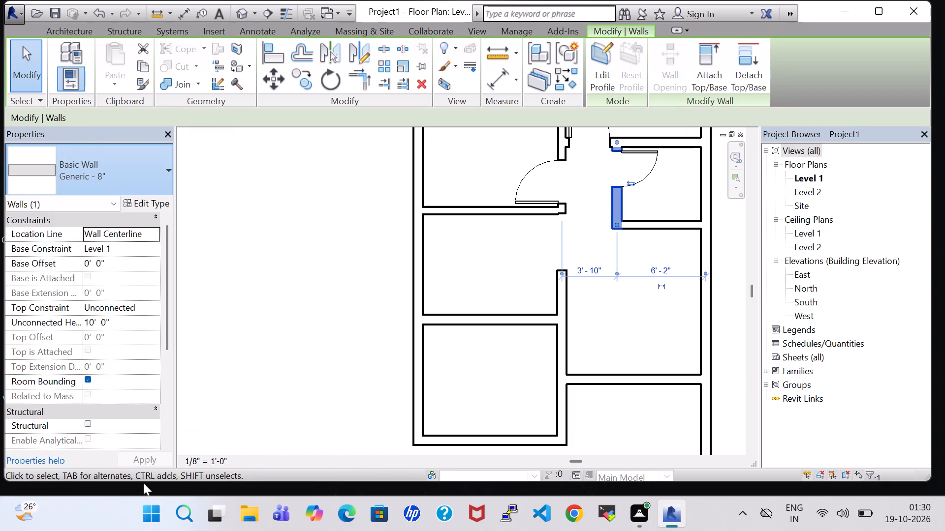
Change the third-fourth west cross wall and the west rooms' east wall south of the opening to INNER 6".
left_click(476, 324)
left_click(131, 177)
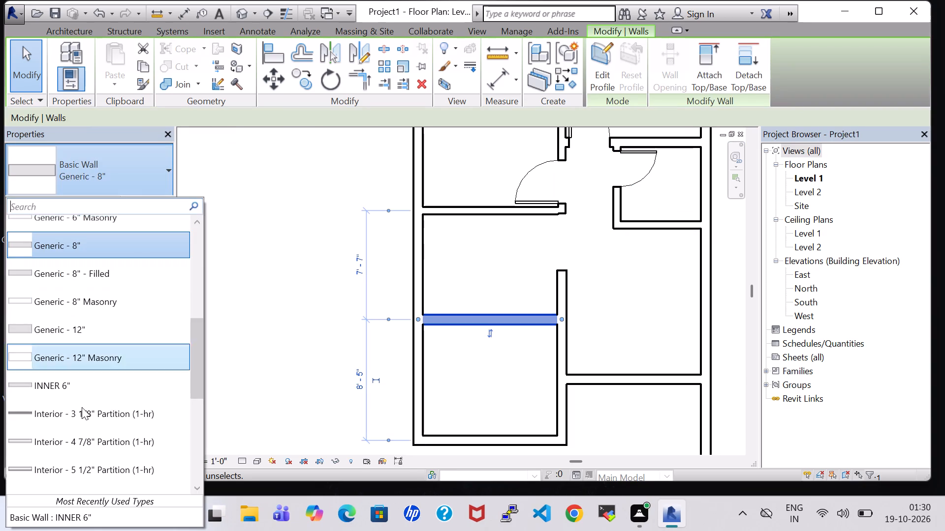
left_click(86, 515)
left_click(560, 292)
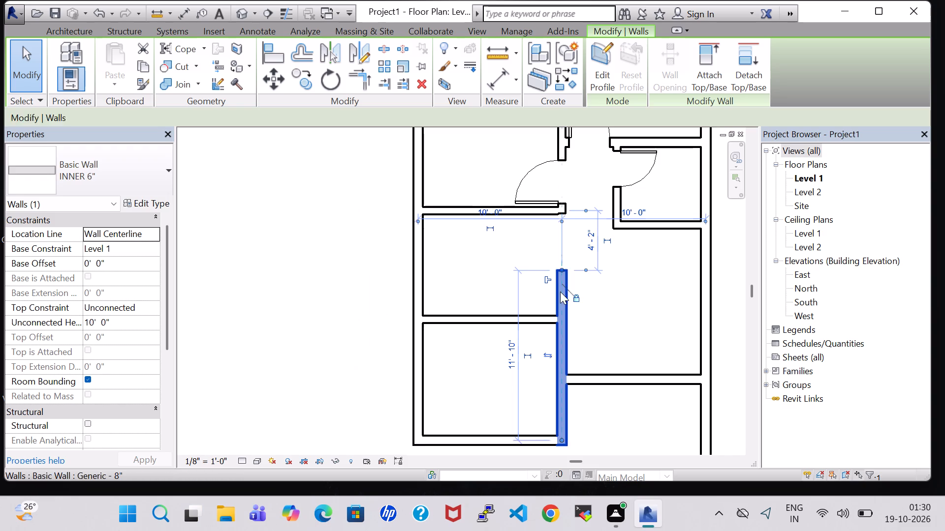
left_click(151, 189)
left_click(43, 523)
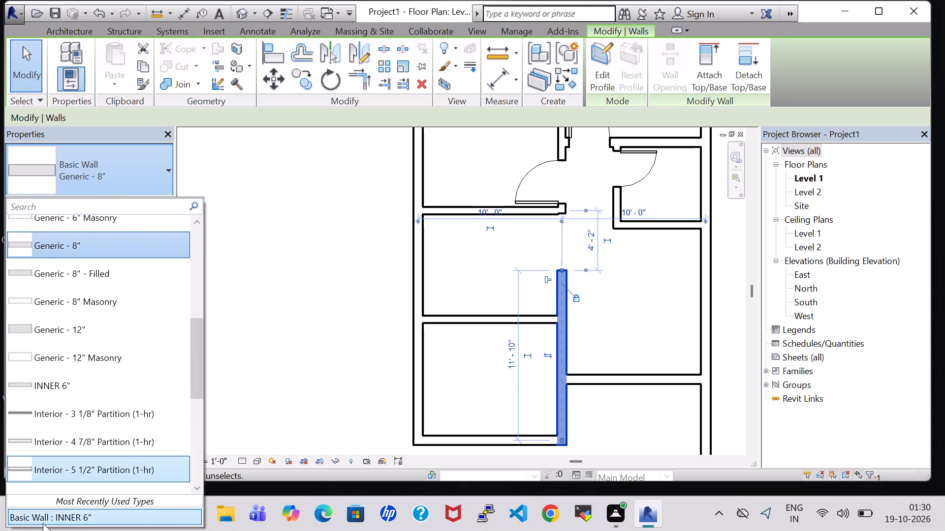
Change the cross wall on the south side of the large central east room to the INNER 6" type.
left_click(626, 383)
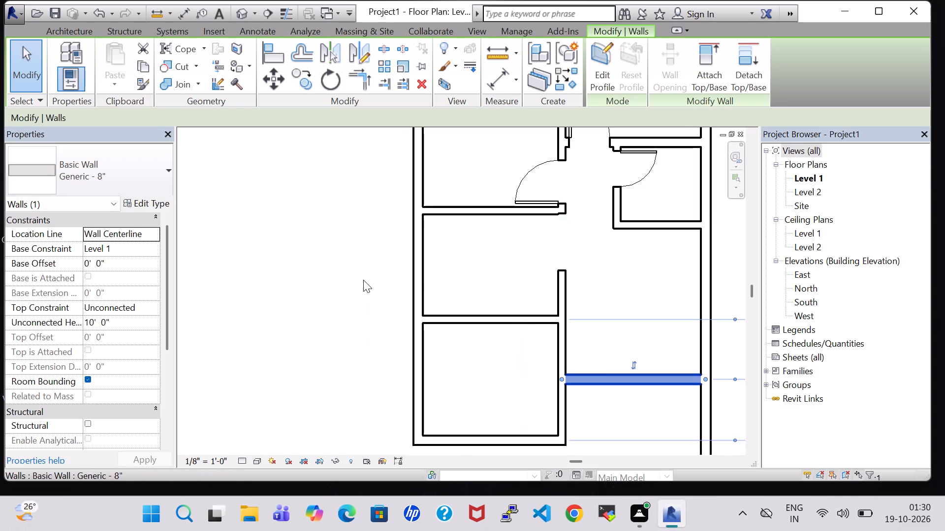
left_click(107, 192)
left_click(75, 515)
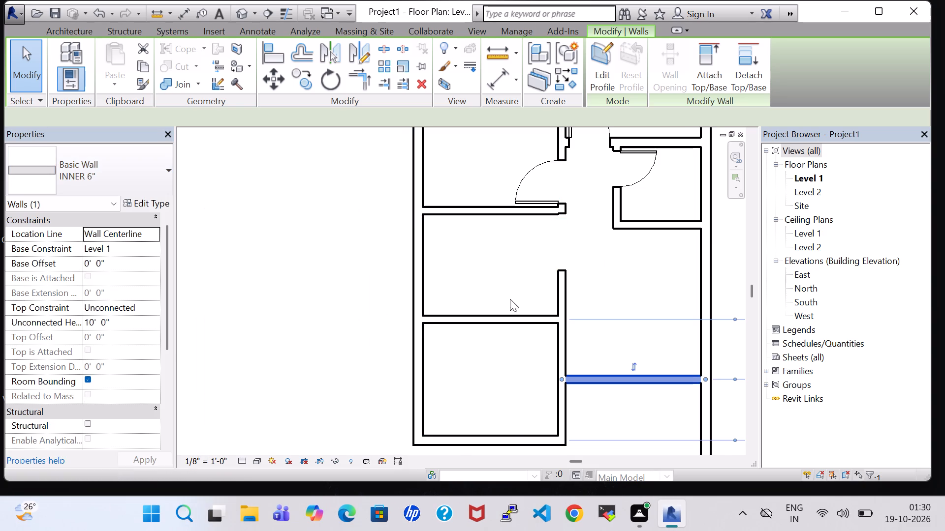
left_click(624, 272)
Change the cross wall on the north side of the small east room to the INNER 6" type.
scroll(624, 272, "down", 1)
left_click(664, 226)
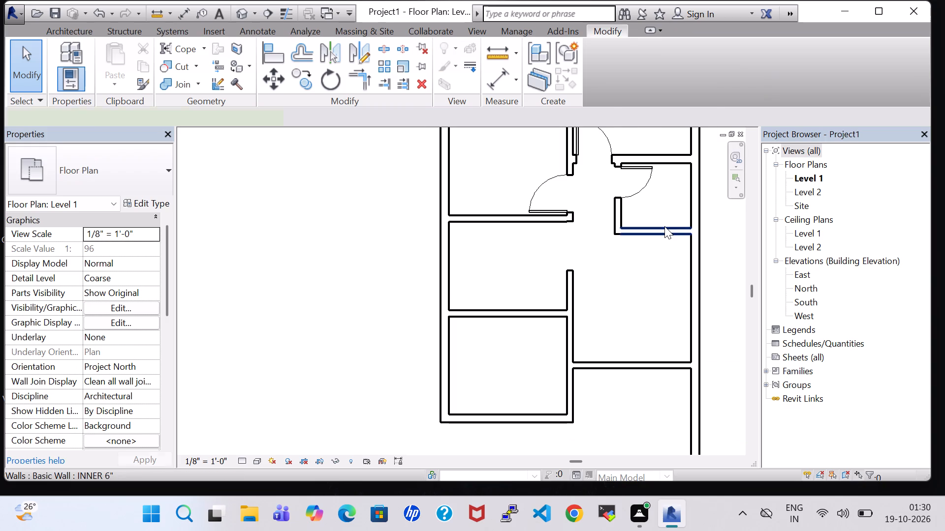
left_click(625, 212)
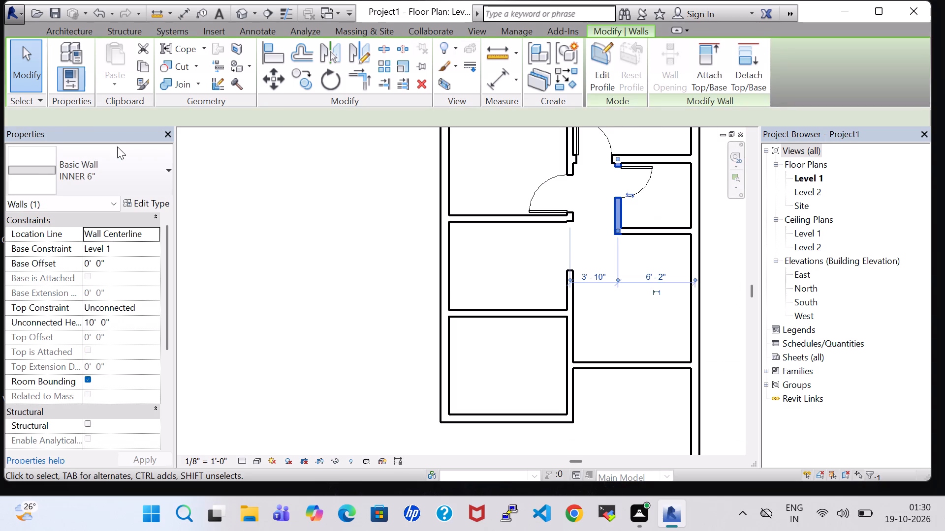
left_click(668, 159)
left_click(174, 160)
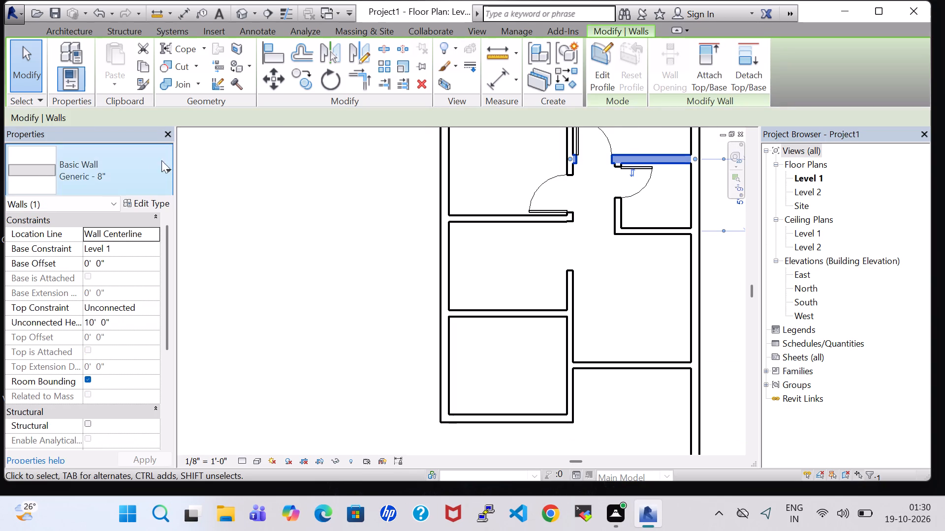
left_click(128, 162)
left_click(86, 524)
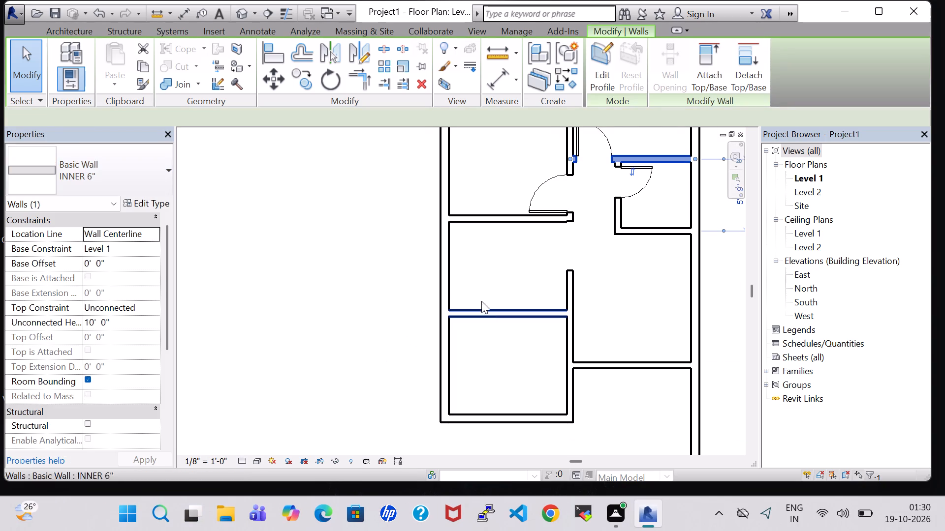
Change the first-second west cross wall near the building's north end to the INNER 6" type.
left_click(482, 296)
middle_click_drag(482, 296, 478, 429)
left_click(486, 239)
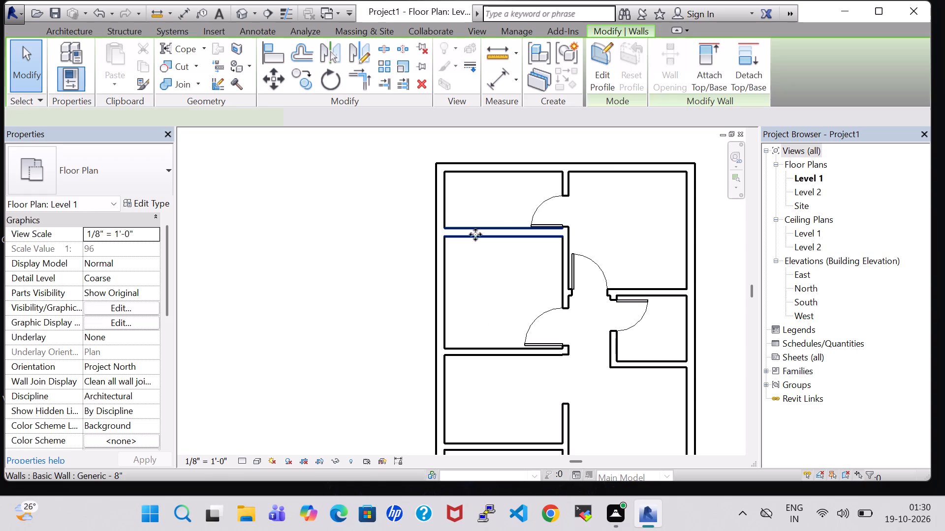
left_click(100, 194)
left_click(72, 513)
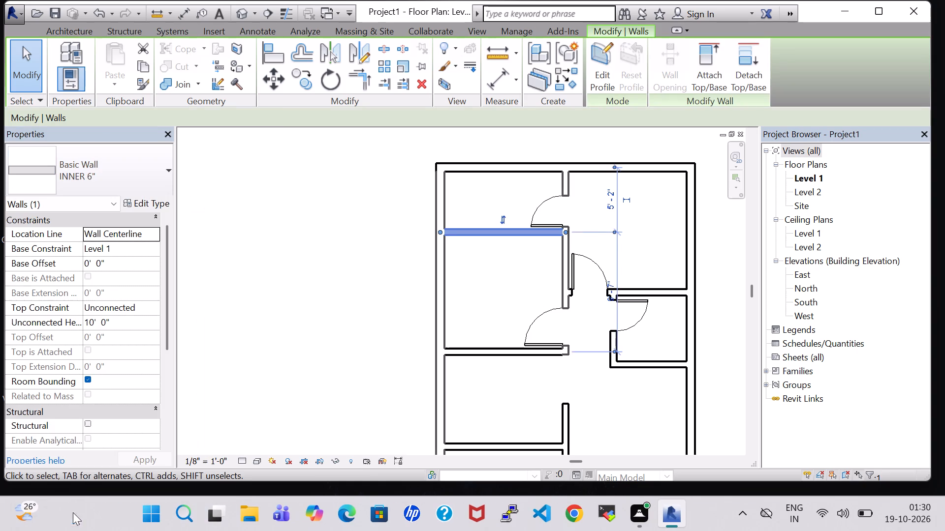
left_click(460, 302)
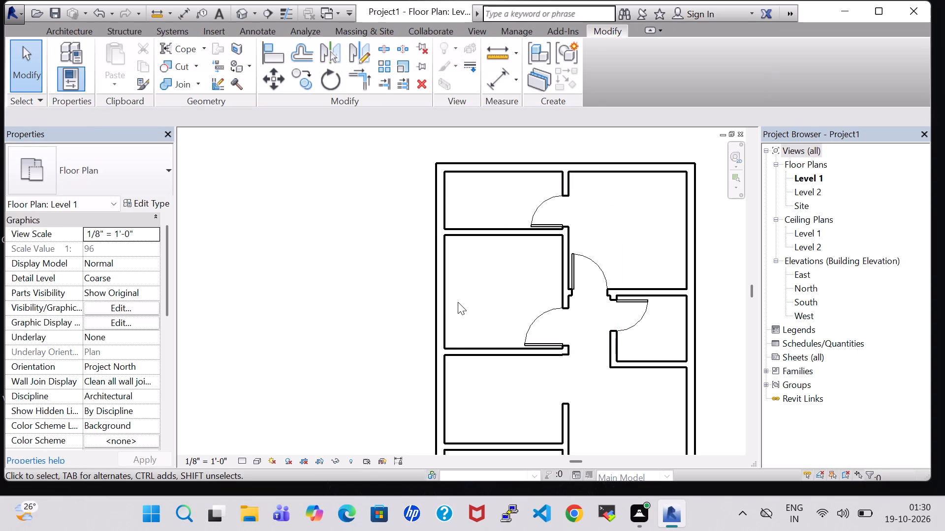
Place a Single-Flush 34" x 84" door in the fourth west room's east wall, swinging east, about 2'-1" south of the third-fourth cross wall.
scroll(454, 305, "down", 3)
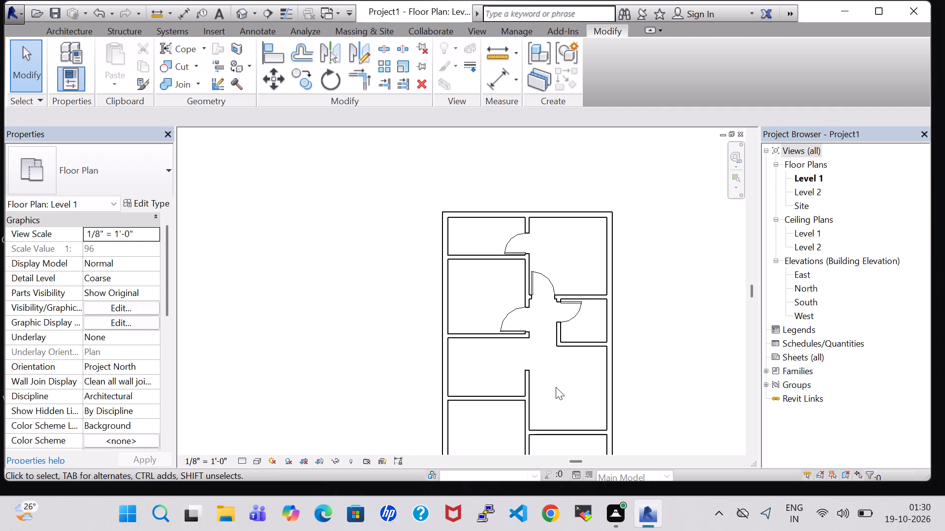
middle_click_drag(556, 387, 553, 344)
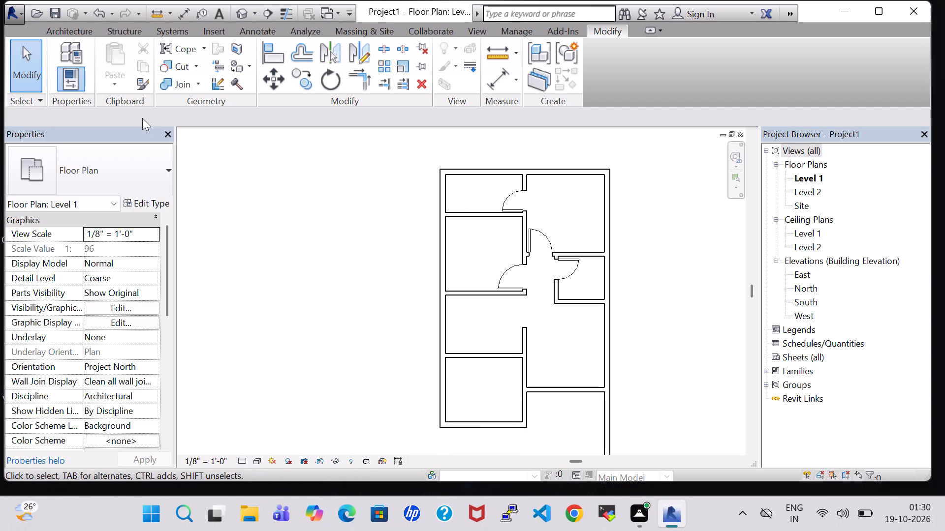
left_click(72, 32)
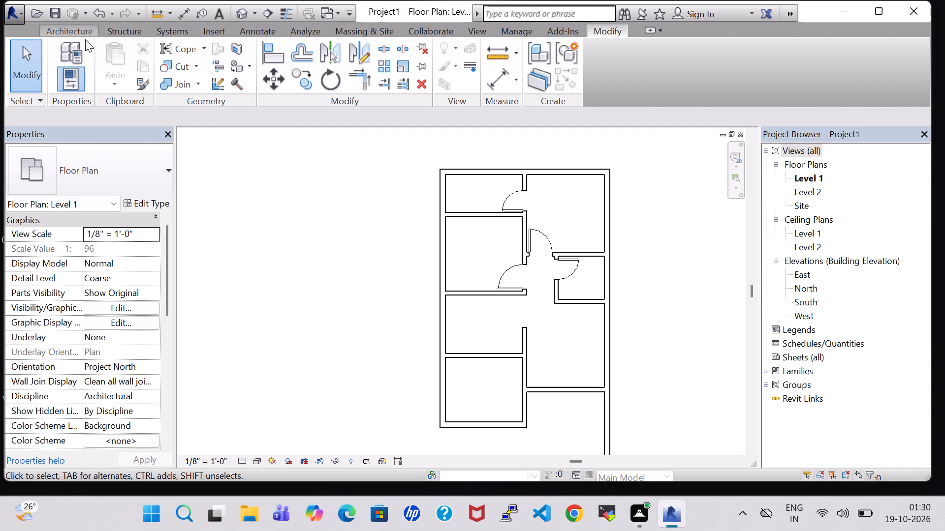
left_click(87, 40)
left_click(107, 152)
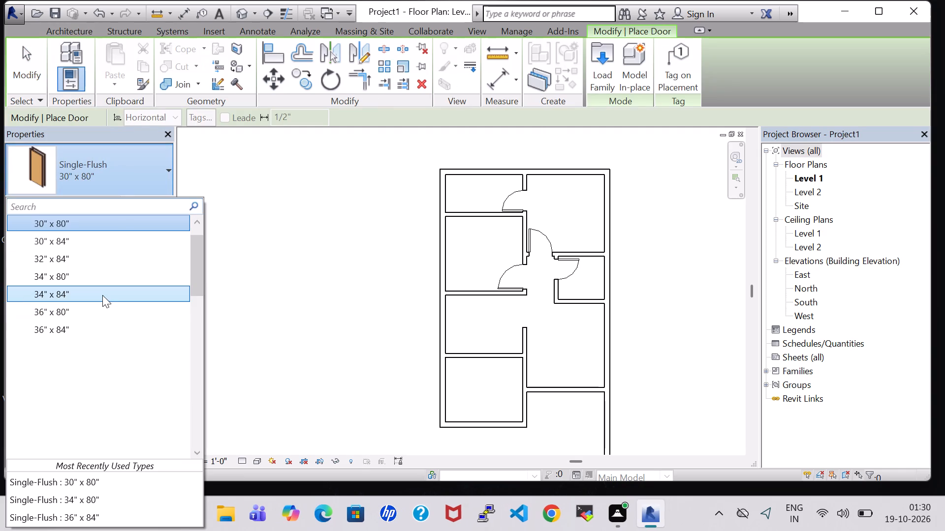
left_click(102, 294)
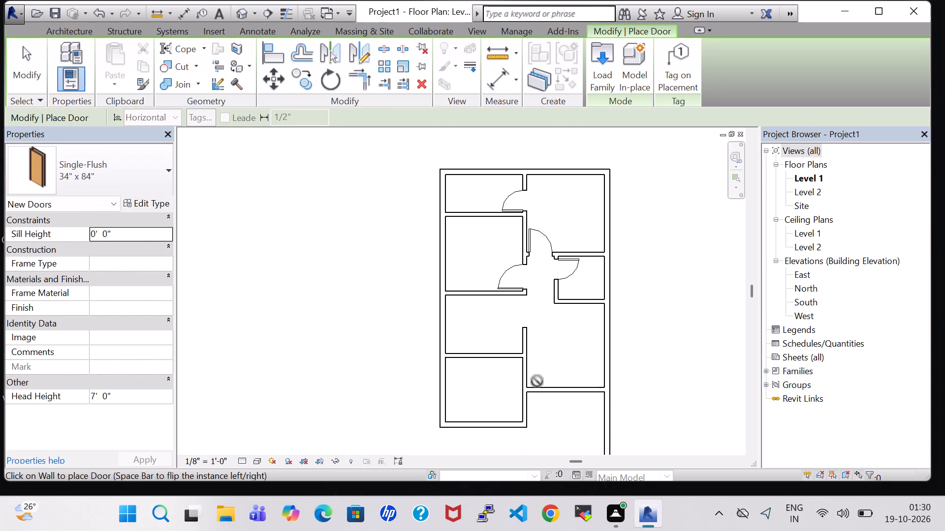
scroll(528, 380, "up", 2)
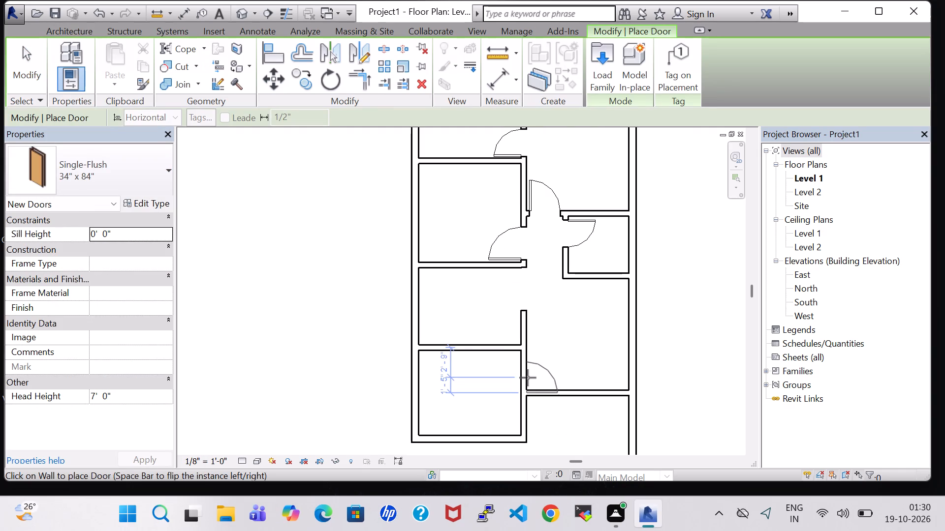
left_click(528, 374)
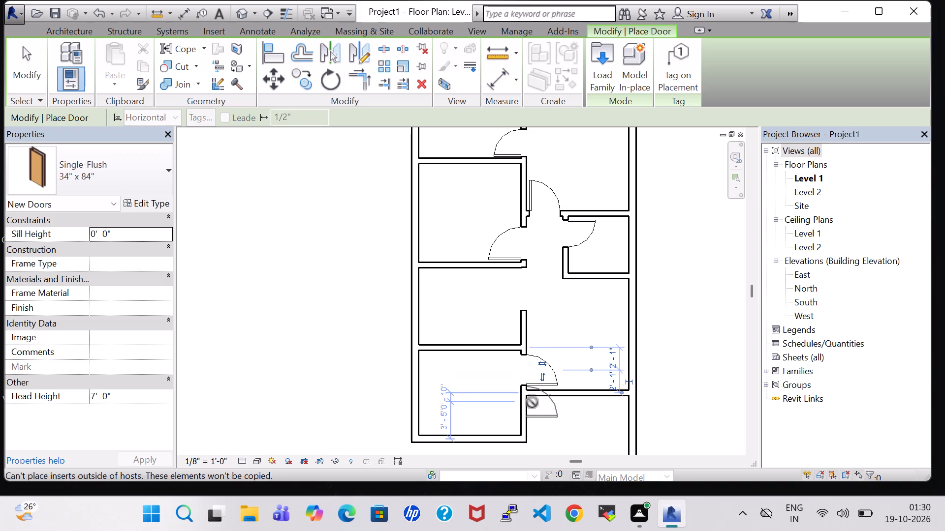
key("Escape")
key("Escape")
Nudge the fourth west room's new door one increment south.
left_click(549, 382)
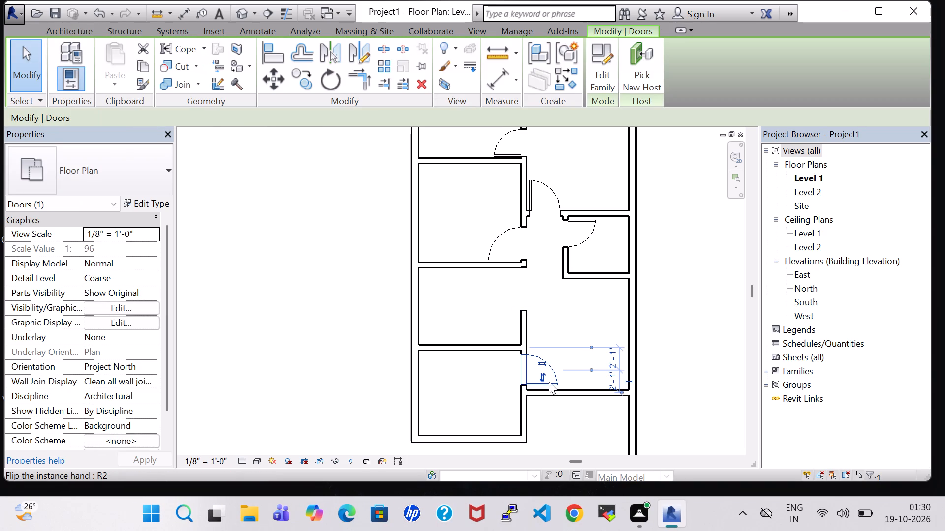
key("Down")
left_click(550, 425)
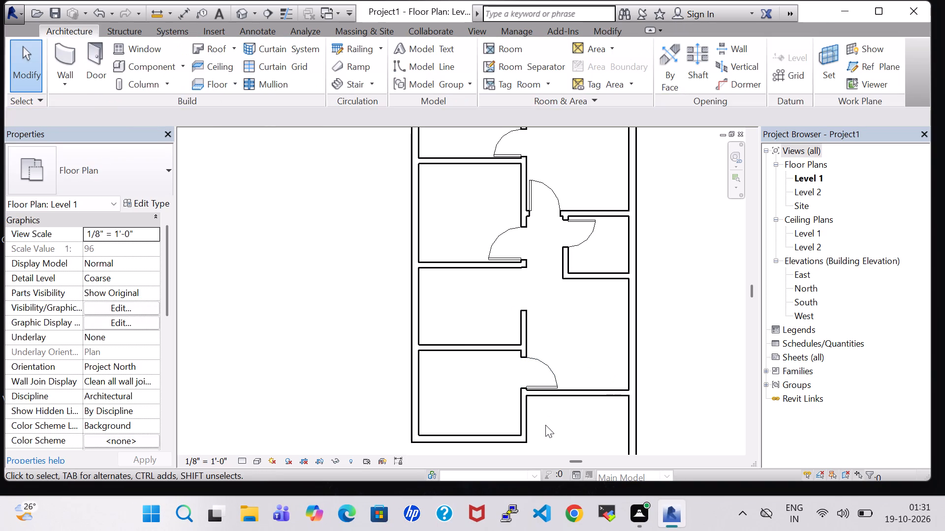
Delete the south wall of the fourth west room at the building's southwest corner.
scroll(545, 425, "down", 2)
middle_click_drag(545, 425, 521, 395)
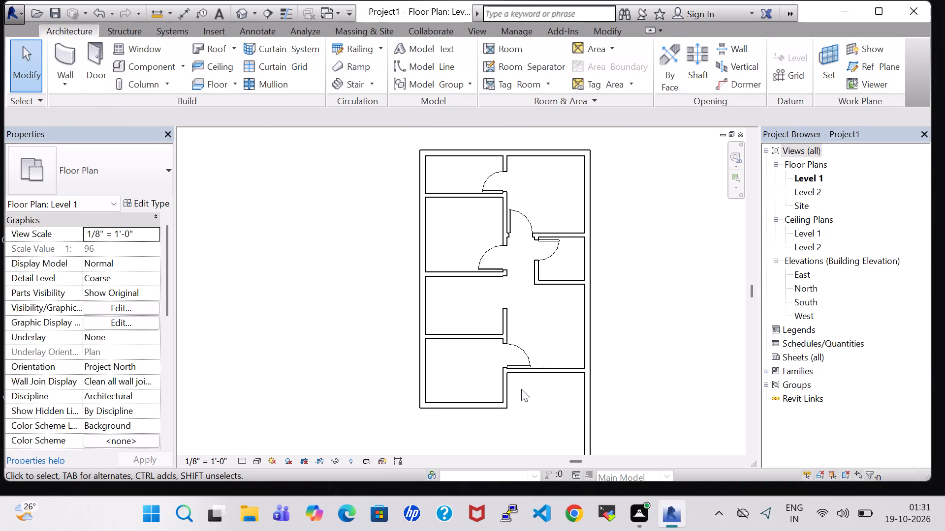
middle_click_drag(522, 389, 509, 293)
scroll(504, 351, "down", 1)
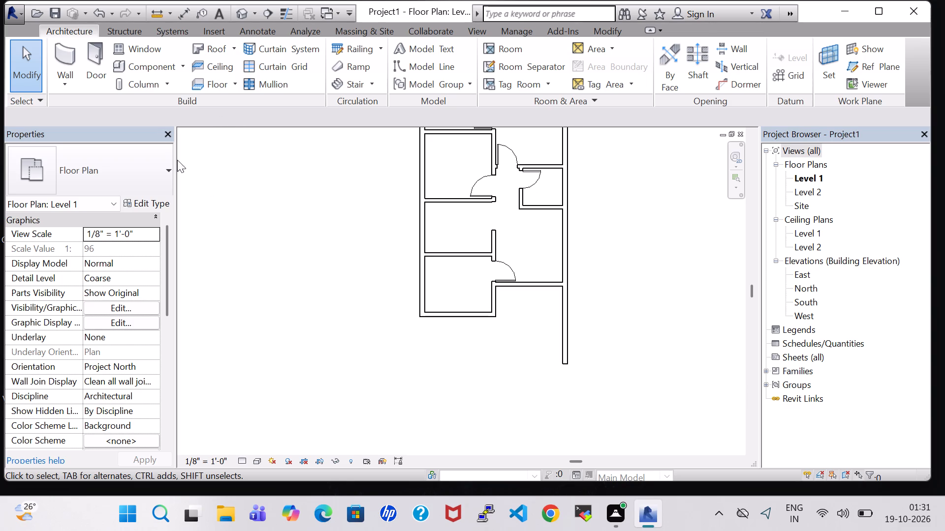
middle_click_drag(335, 268, 339, 342)
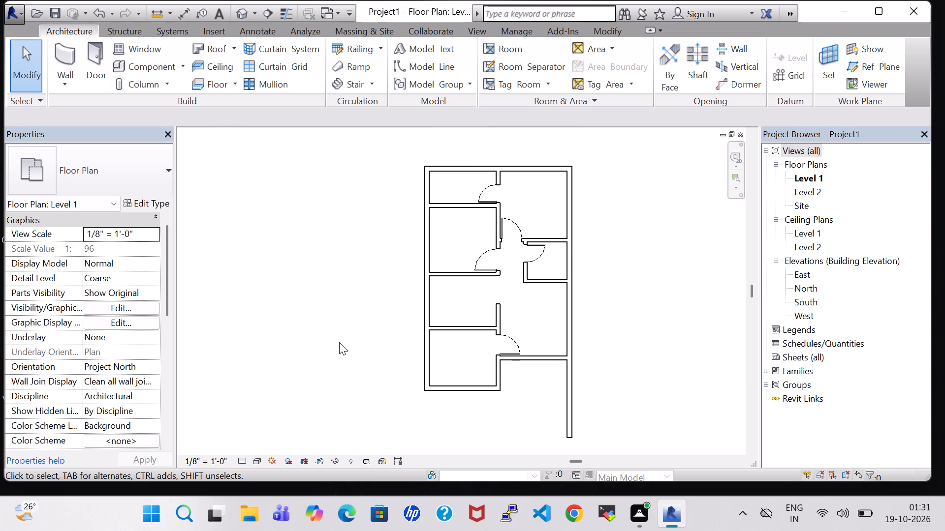
scroll(339, 342, "down", 2)
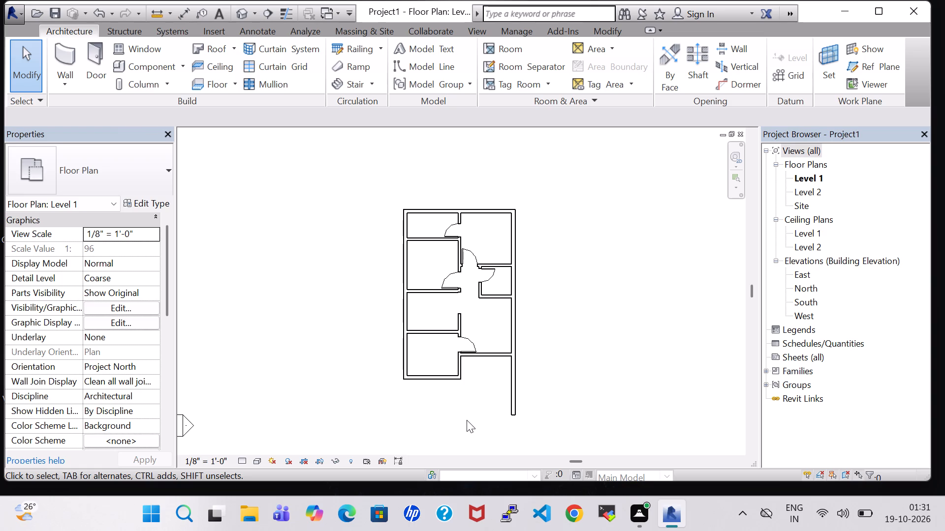
left_click(442, 379)
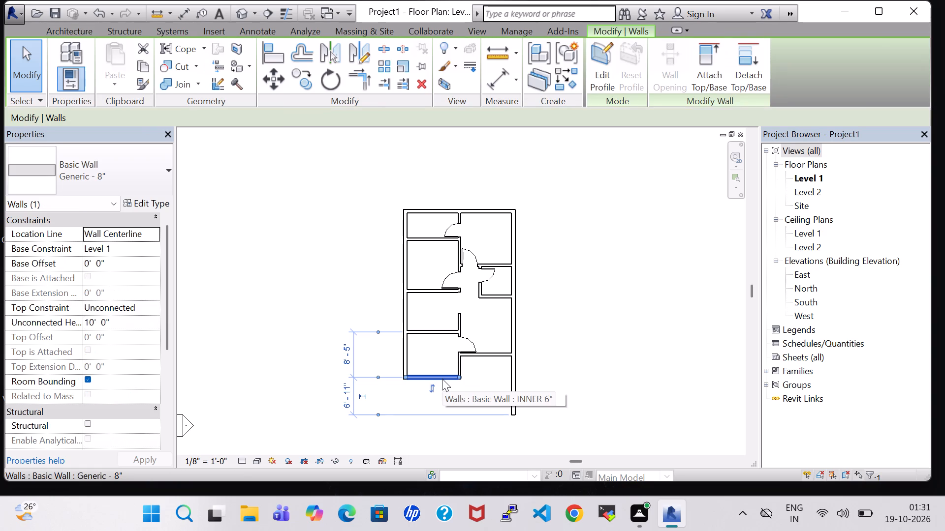
key("Delete")
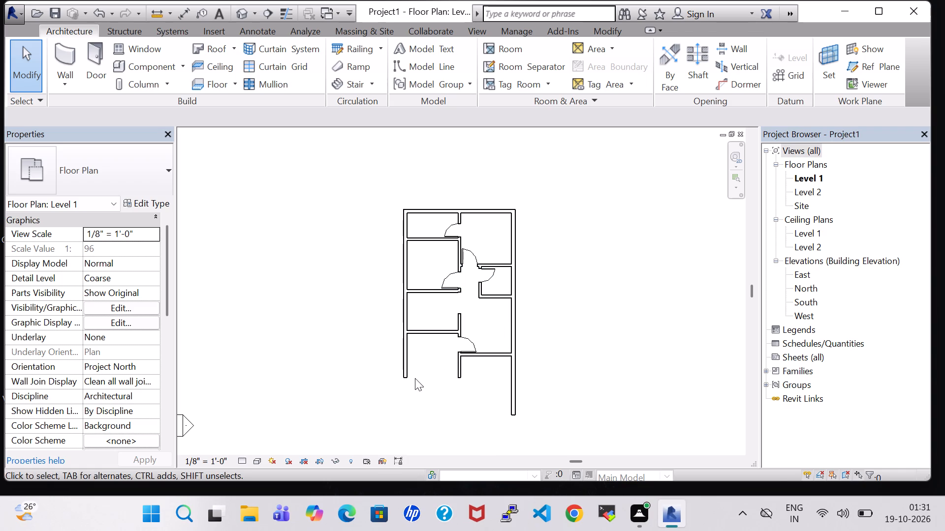
Split the outer west wall at the third-fourth cross wall and the central inner wall at the southeast cross wall.
scroll(414, 379, "down", 3)
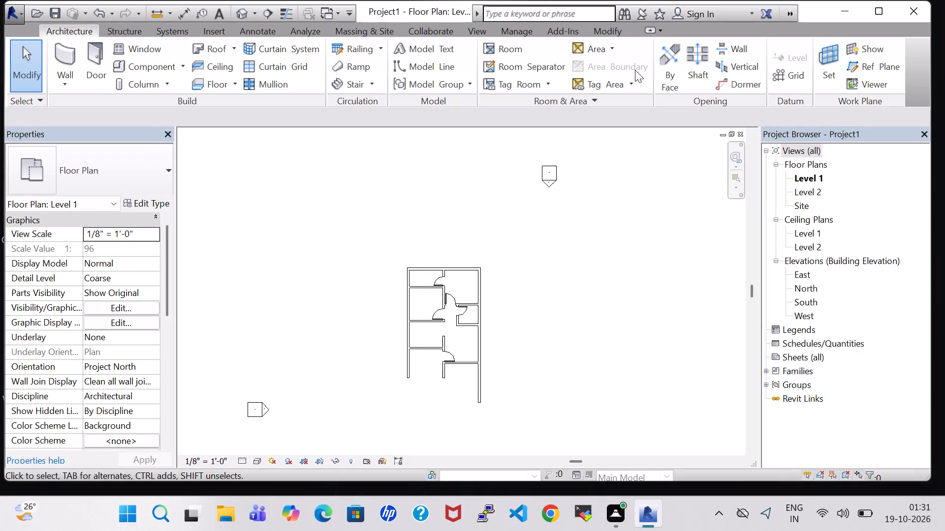
left_click(624, 36)
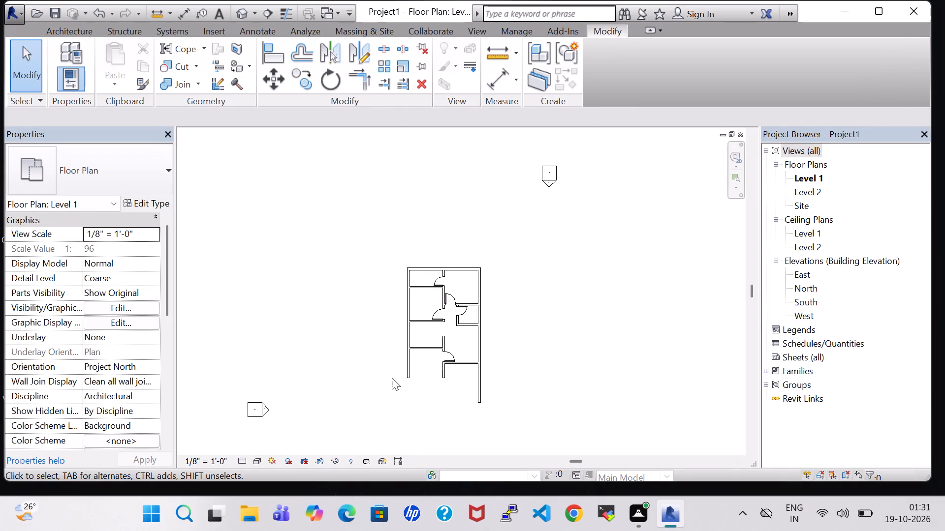
left_click(388, 55)
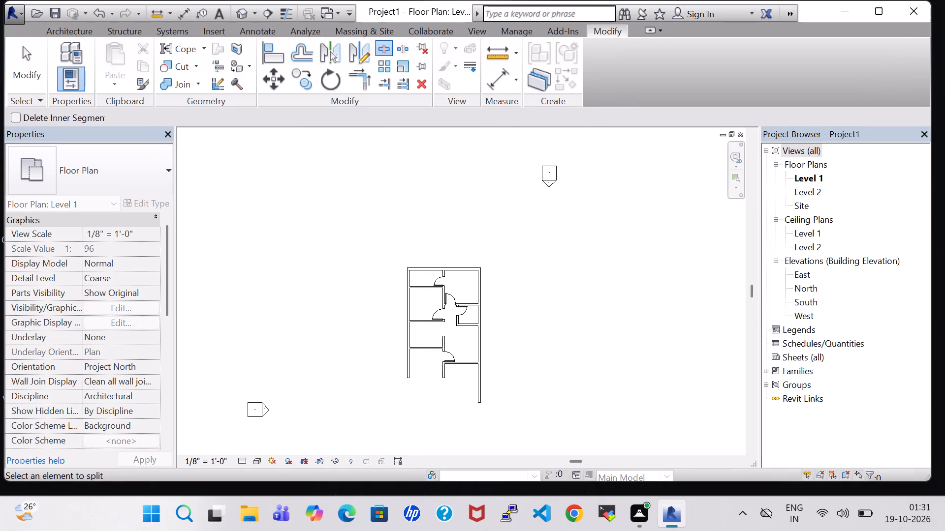
scroll(390, 389, "up", 6)
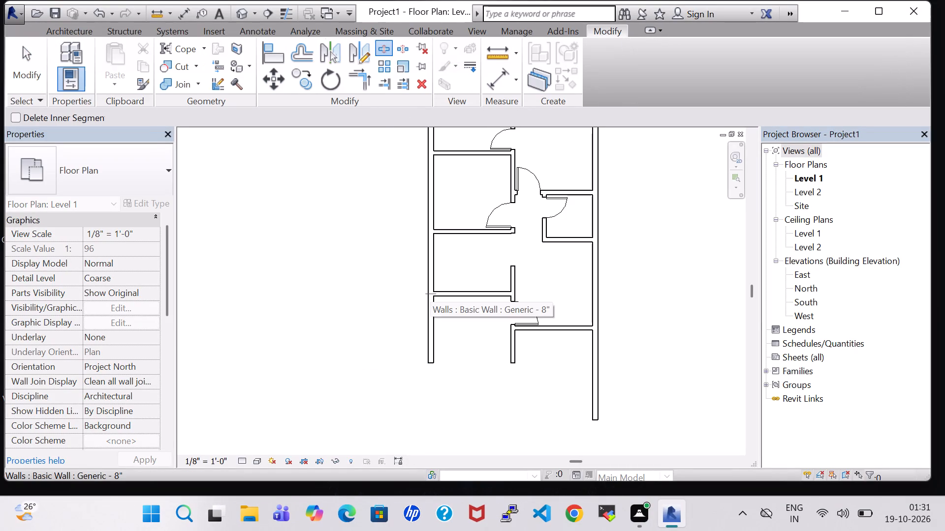
left_click(430, 293)
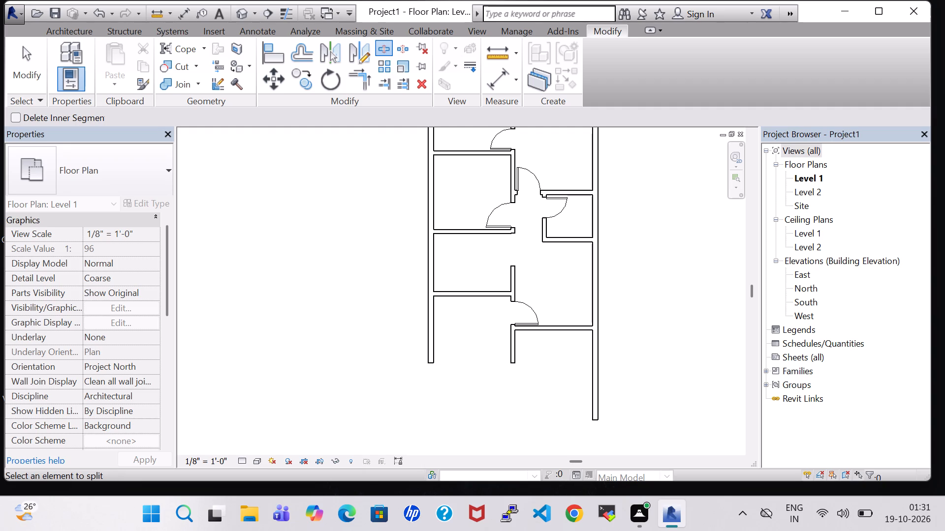
left_click(516, 328)
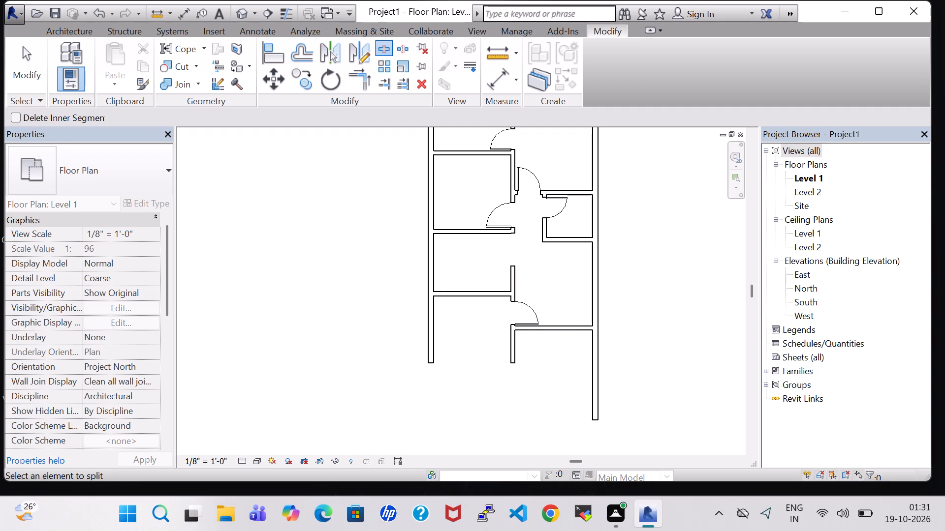
key("Escape")
key("Escape")
Delete the central inner wall segment south of the southeast cross wall.
left_click(516, 359)
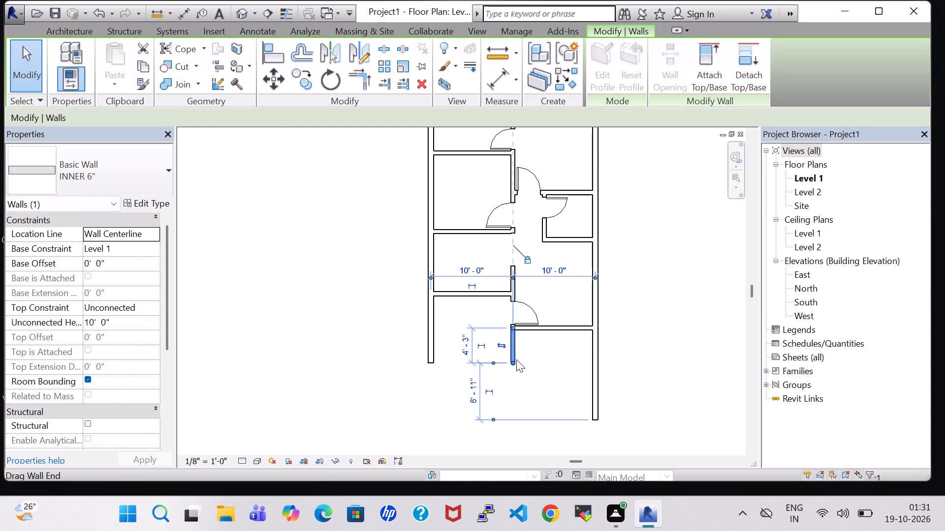
key("Delete")
Shorten the outer east wall northward from its south end to about 34'-4" long.
left_click(592, 410)
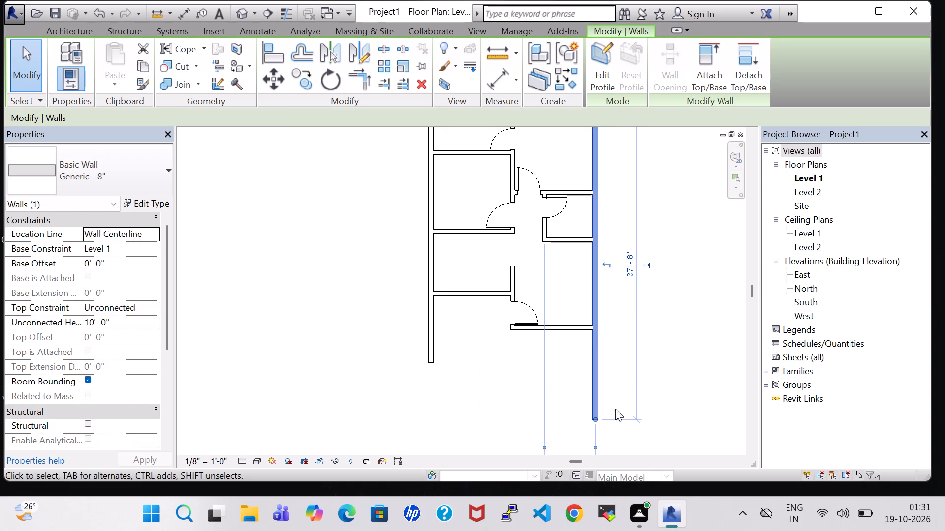
scroll(621, 410, "down", 1)
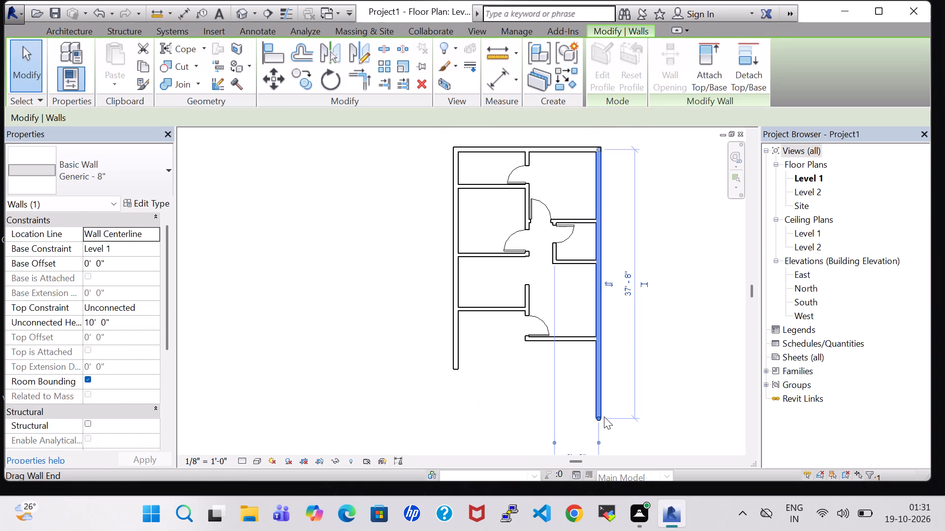
key("Up")
key("Up")
key("Up")
key("Up")
key("Up")
key("Up")
key("Up")
key("Up")
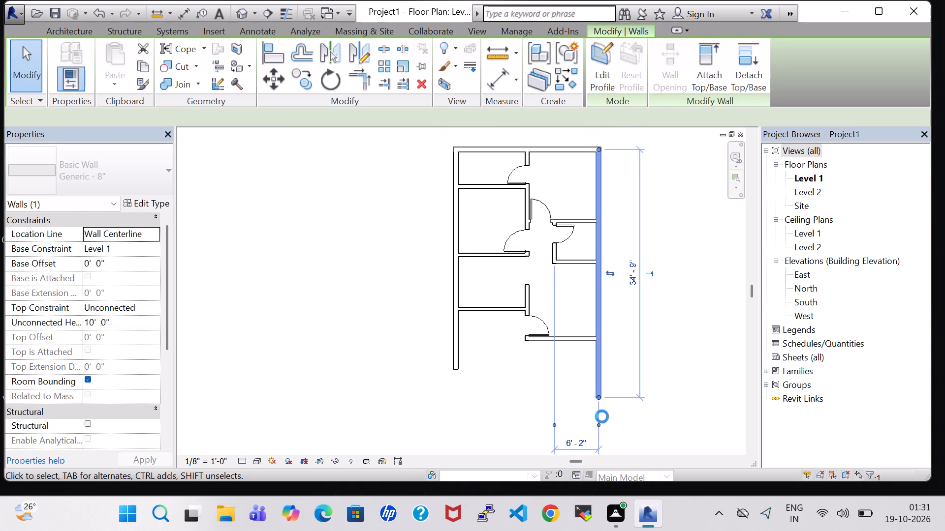
left_click(680, 356)
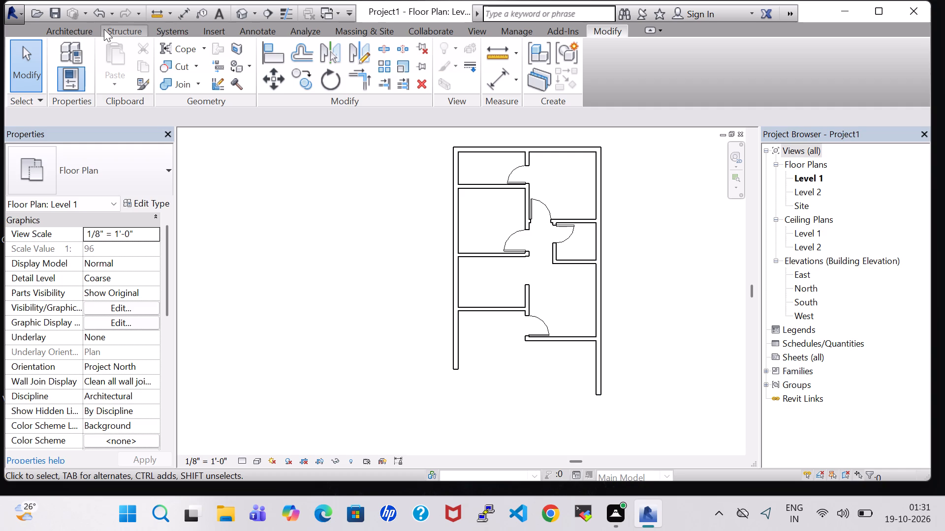
Load the RPC Beetle component family from the Entourage folder of the US Imperial library.
left_click(82, 24)
left_click(59, 28)
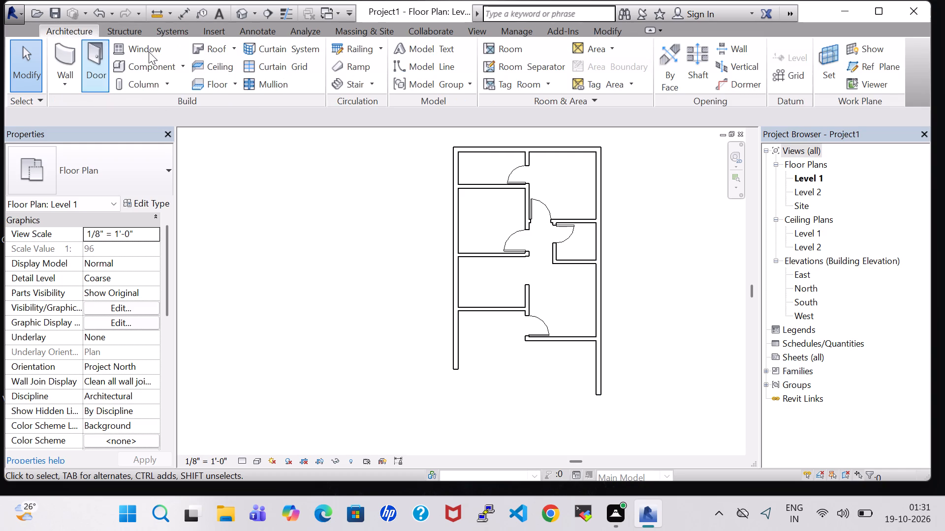
left_click(361, 216)
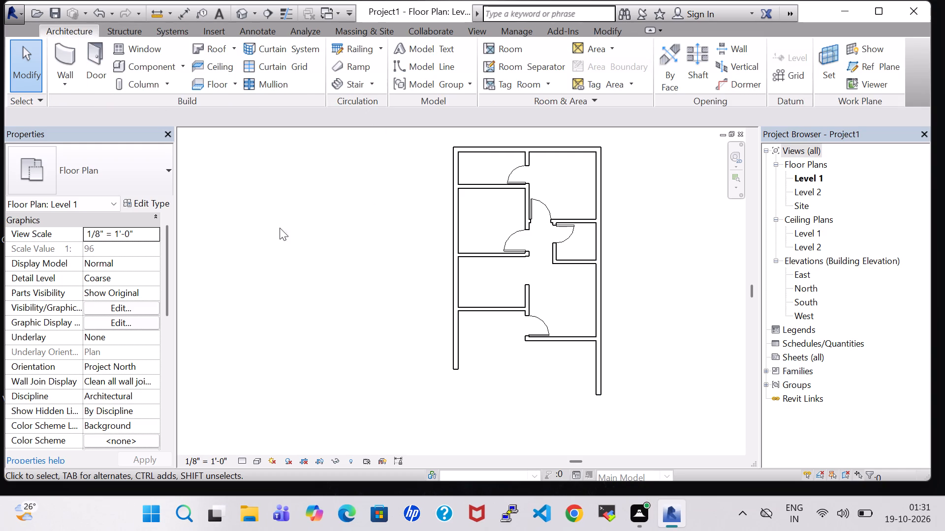
left_click(165, 60)
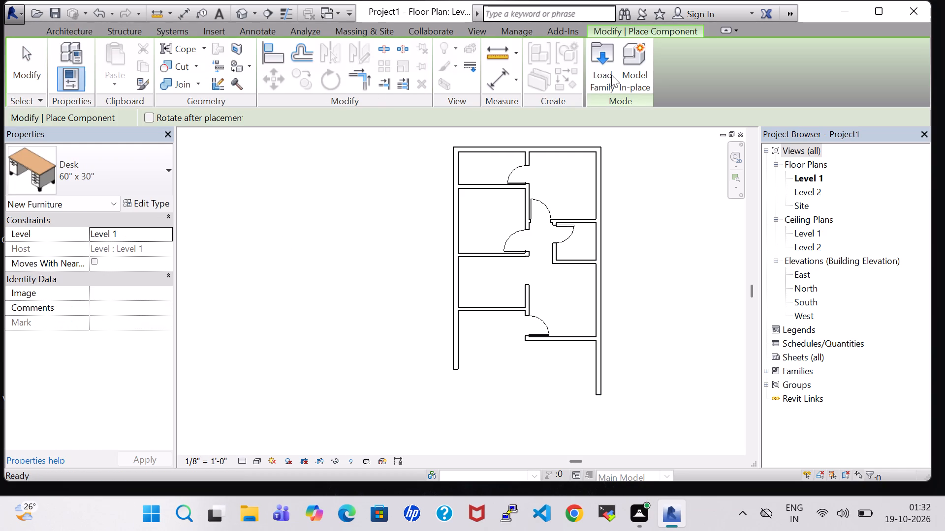
left_click(611, 75)
scroll(435, 318, "down", 1)
scroll(442, 280, "up", 5)
scroll(421, 223, "up", 1)
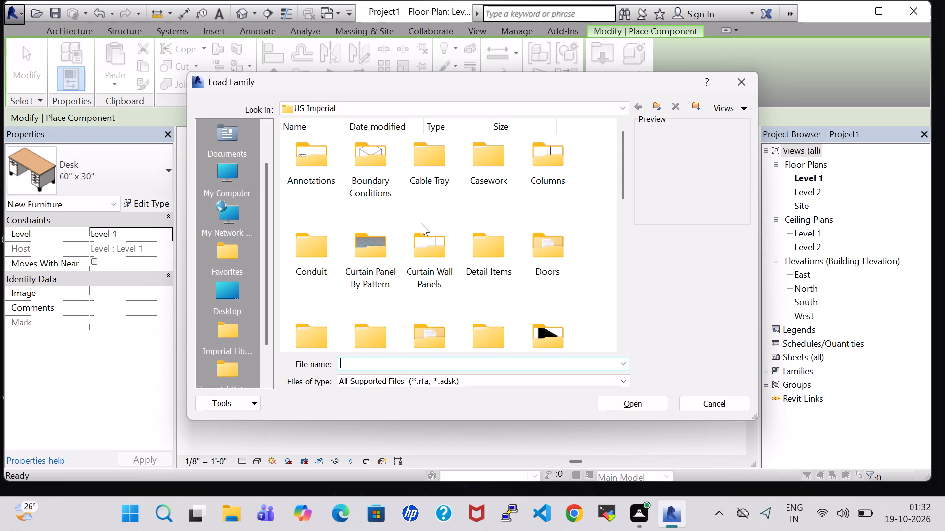
scroll(421, 223, "up", 2)
scroll(421, 223, "down", 1)
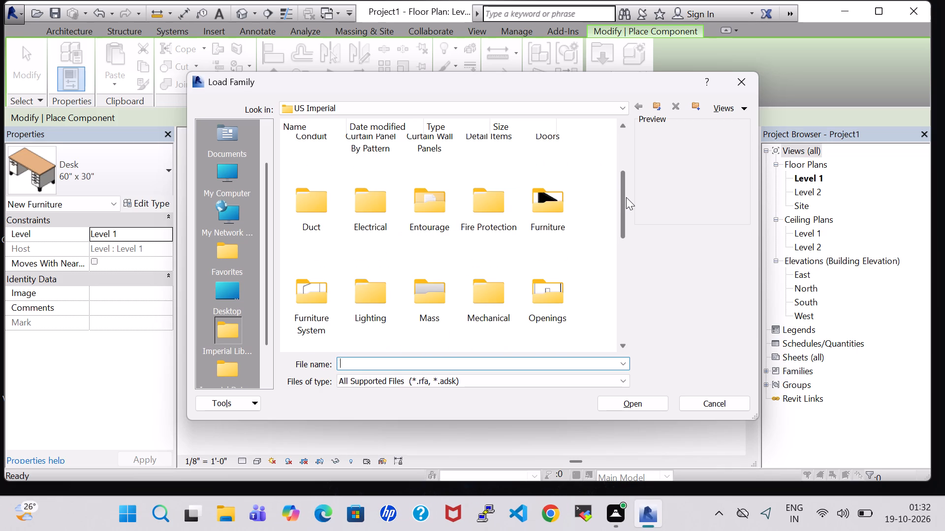
left_click_drag(626, 197, 629, 140)
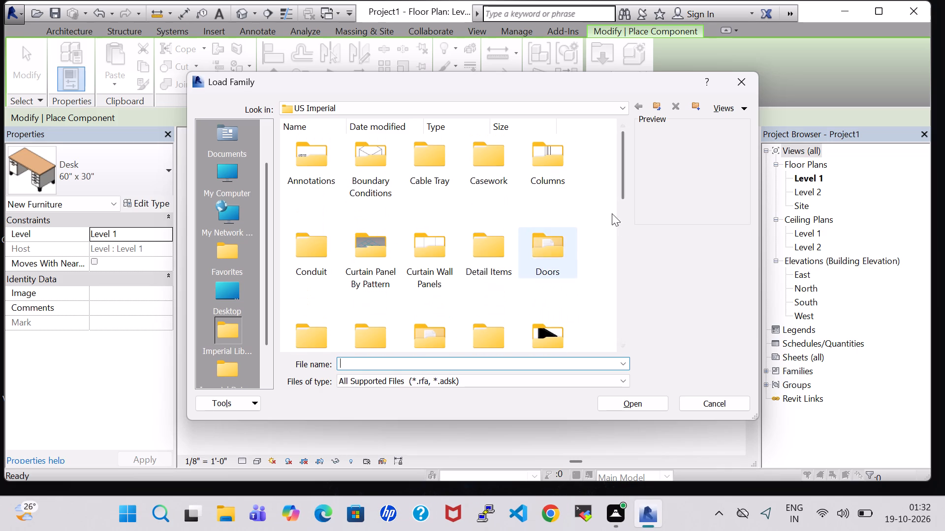
left_click(626, 104)
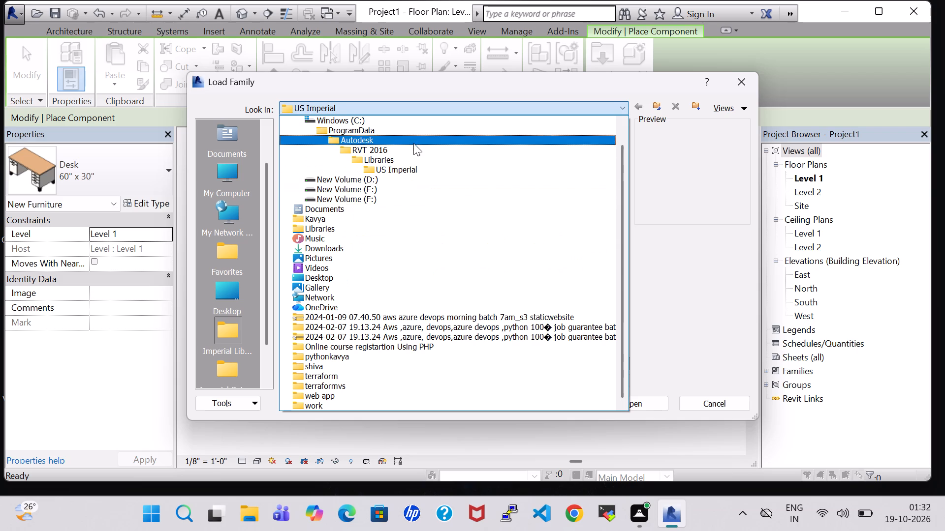
left_click(414, 149)
double_click(444, 159)
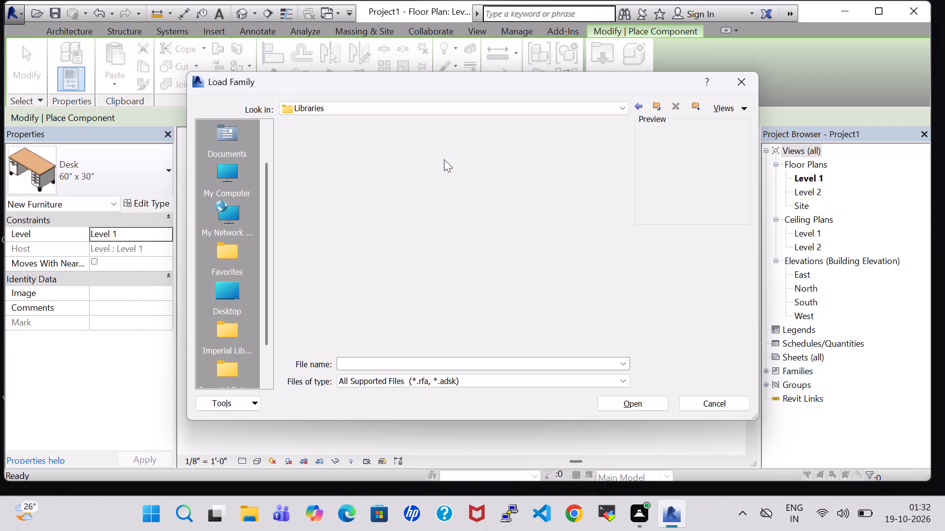
double_click(444, 159)
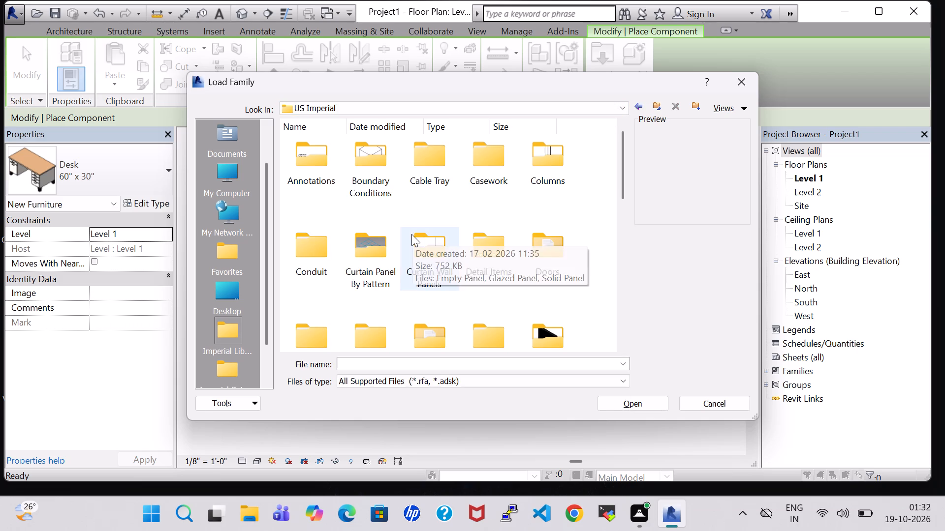
scroll(411, 234, "down", 1)
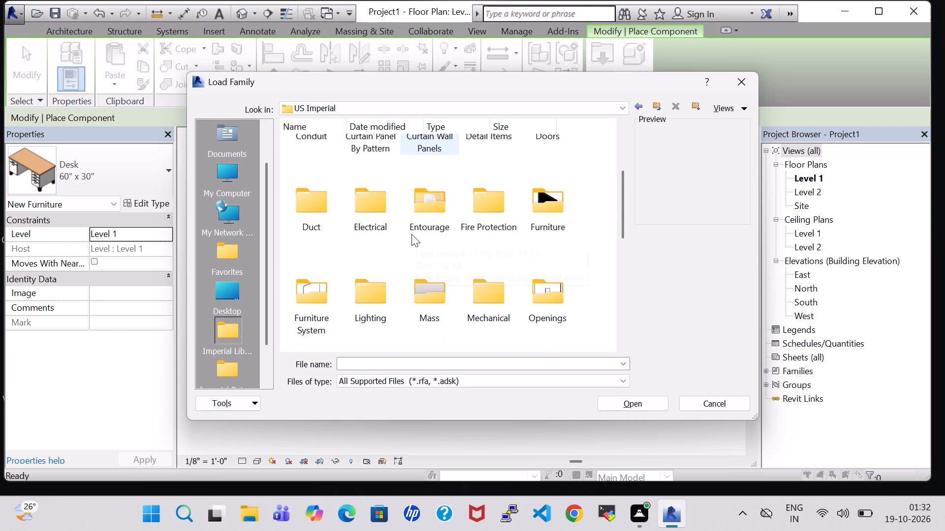
double_click(426, 203)
left_click(296, 154)
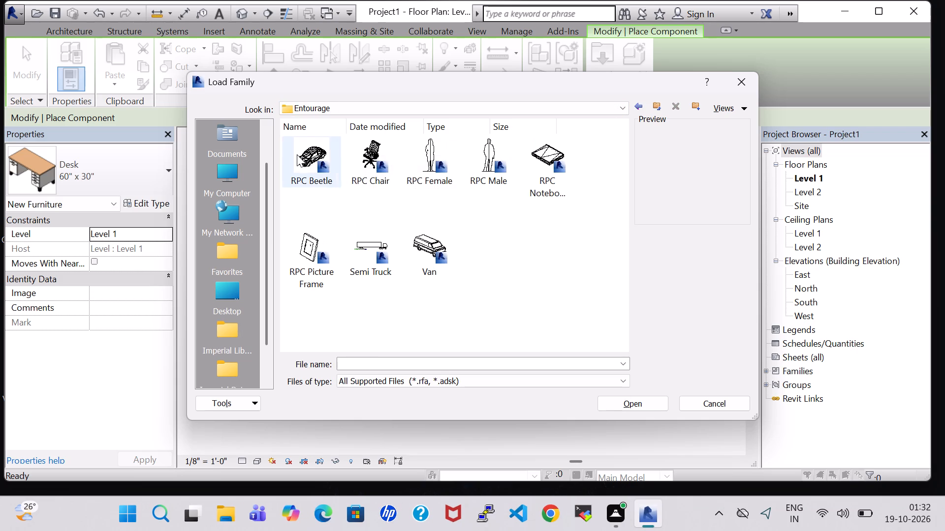
left_click(650, 402)
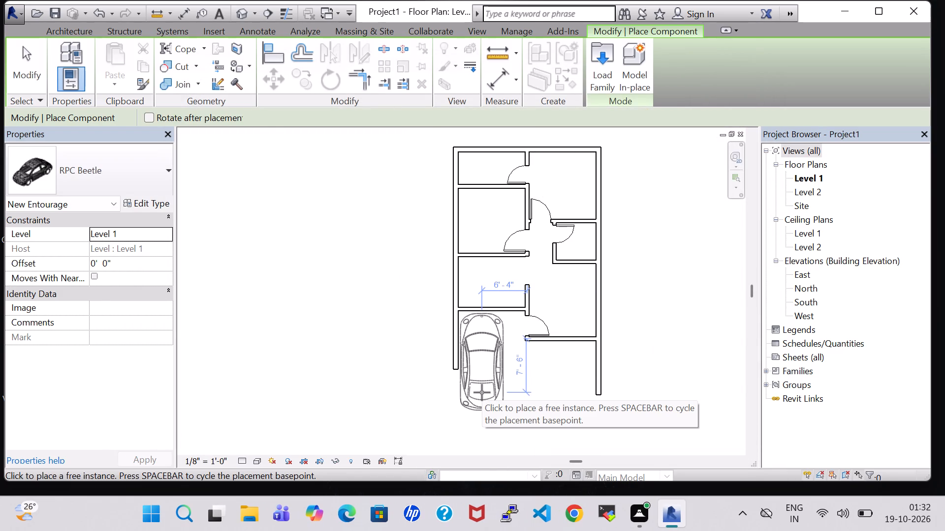
Place the RPC Beetle in the open southwest bay, about 6'-3" west of the central inner wall and 11'-9" south of the cross wall.
scroll(482, 392, "up", 4)
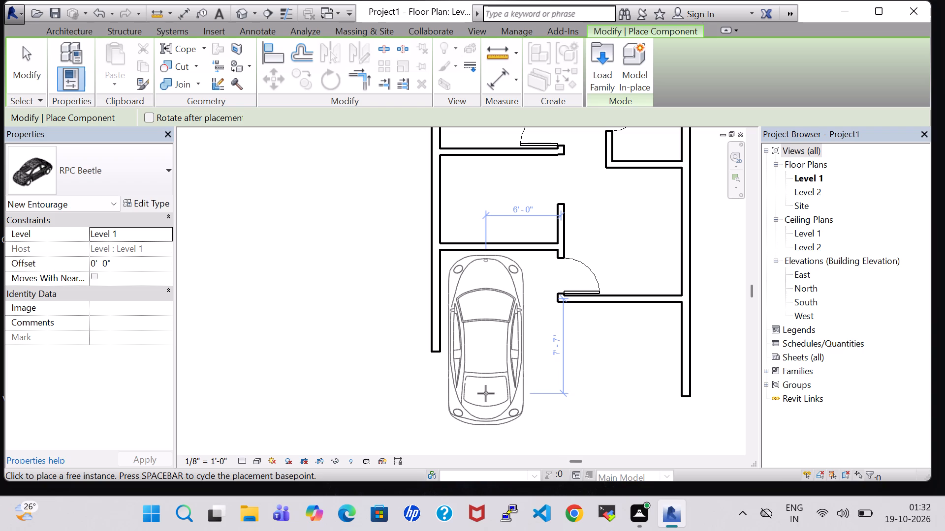
left_click(482, 393)
scroll(482, 393, "down", 4)
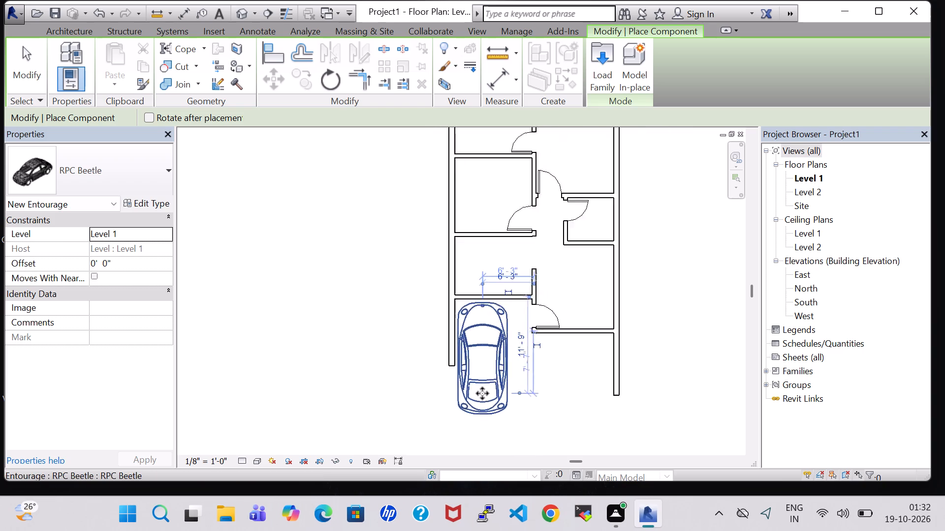
scroll(482, 393, "down", 2)
key("Escape")
key("Escape")
Extend the outer west wall's southern segment past the car, ending about 2'-10" south of the outer east wall's end.
left_click(459, 366)
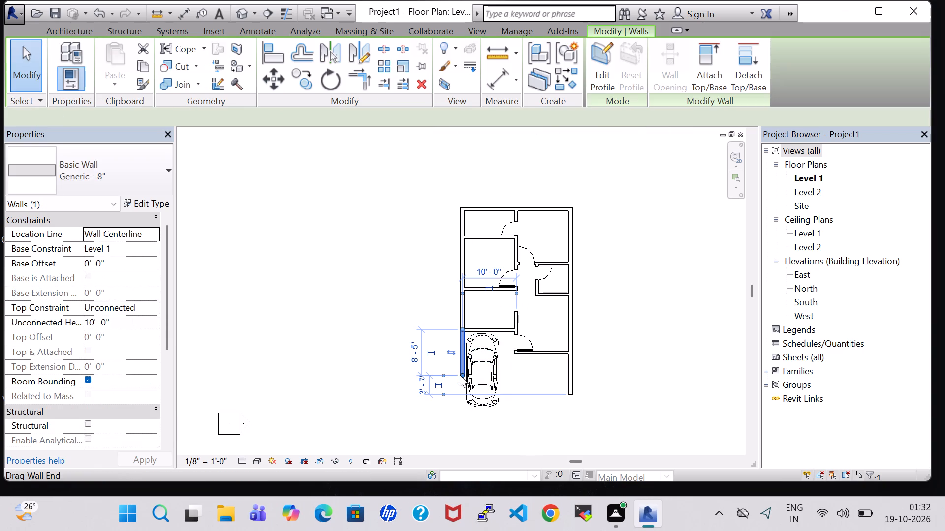
key("Down")
key("Down")
key("Down")
key("Down")
key("Down")
key("Down")
key("Down")
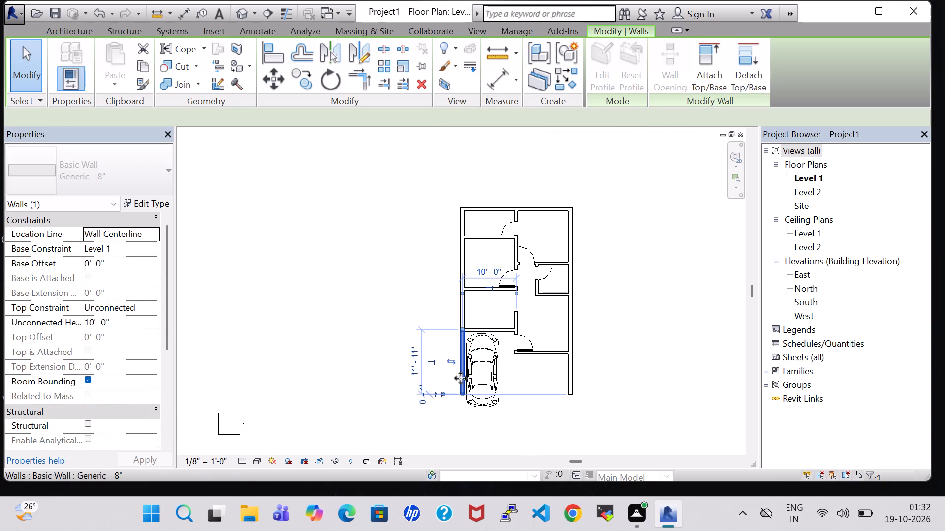
key("Down")
key("Down")
key("Down")
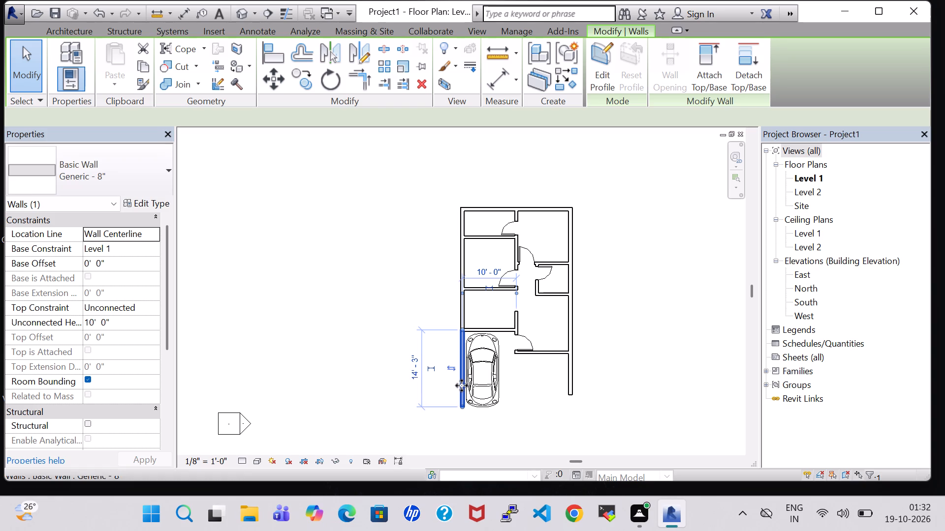
key("Down")
Extend the outer east wall southward to about 37'-3" long, level with the outer west wall's south end.
left_click(569, 390)
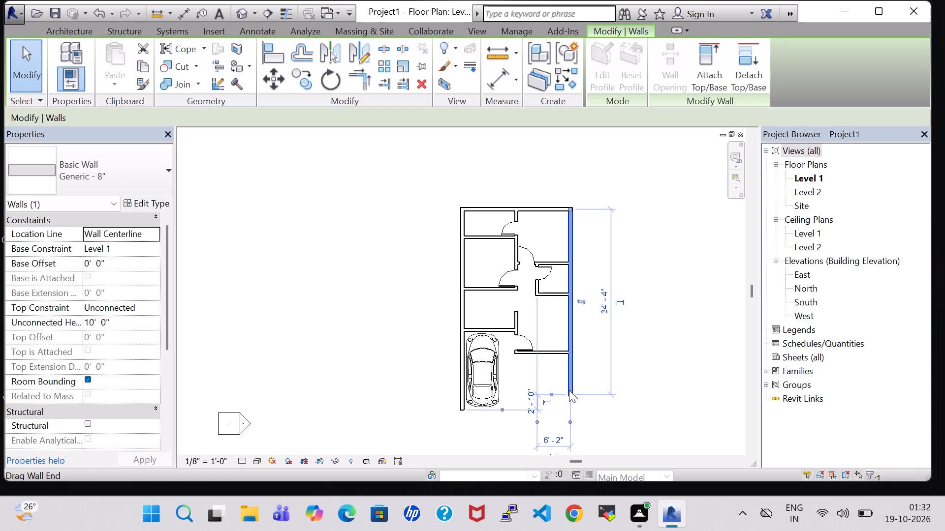
key("Down")
key("Down")
key("Down")
key("Down")
key("Down")
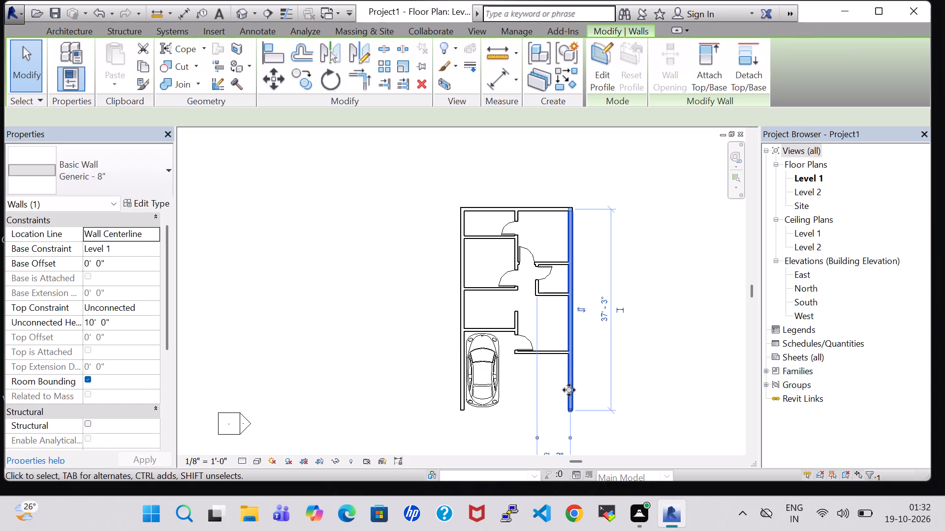
left_click(649, 394)
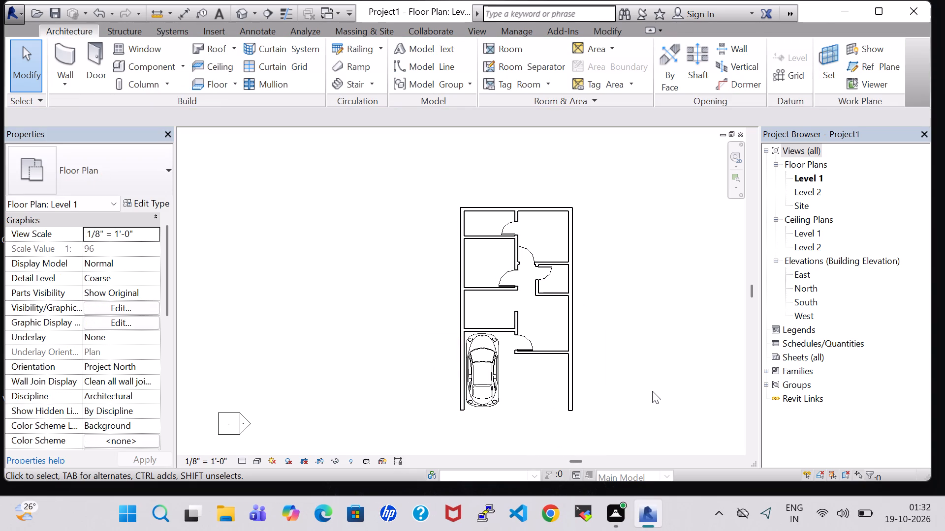
Move the parked RPC Beetle east in its bay to about 5'-0" west of the central inner wall.
scroll(583, 372, "up", 2)
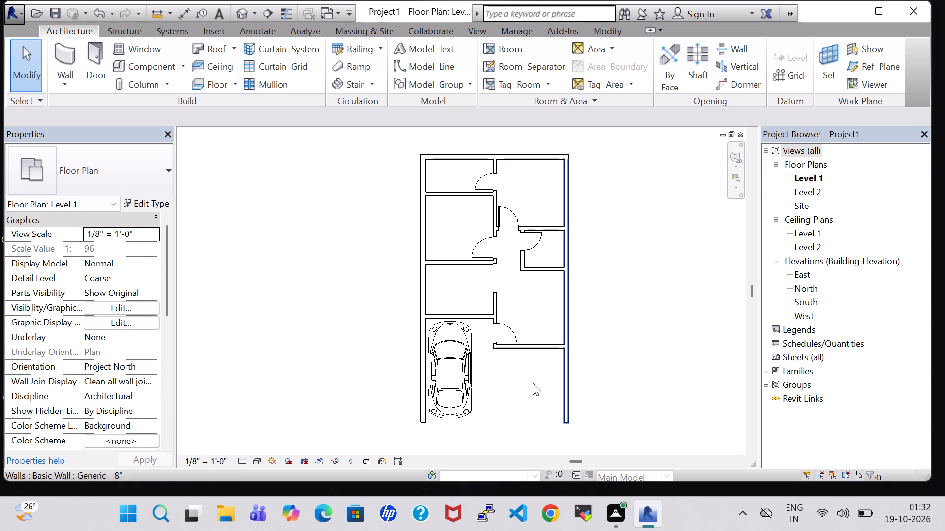
left_click(456, 380)
key("Right")
key("Right")
key("Right")
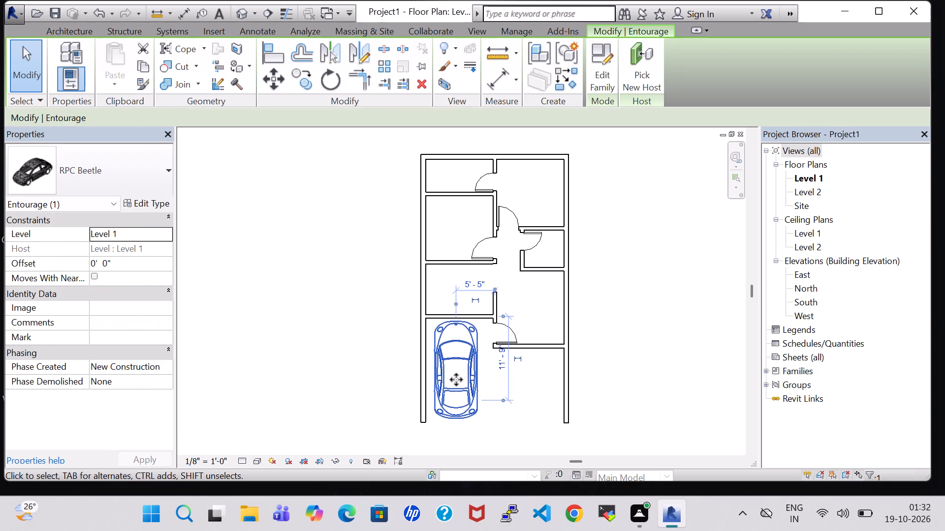
key("Down")
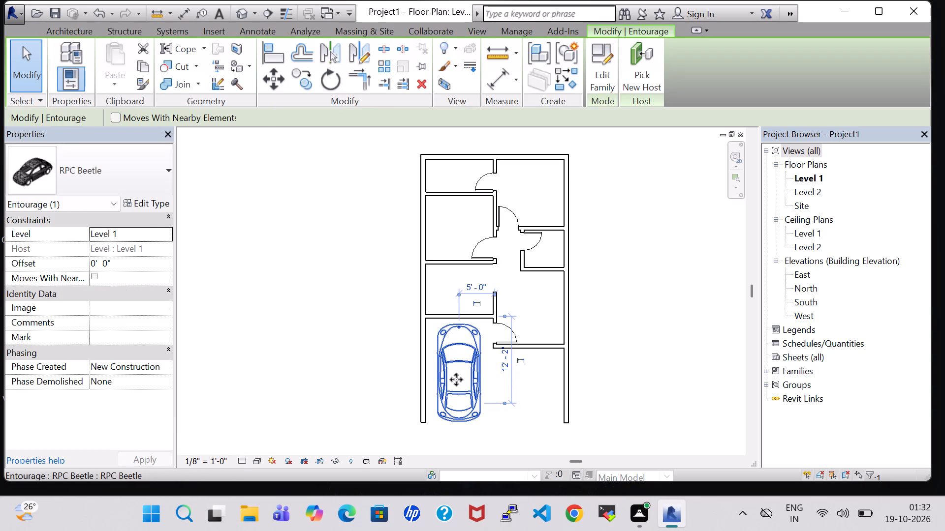
key("Up")
left_click(641, 299)
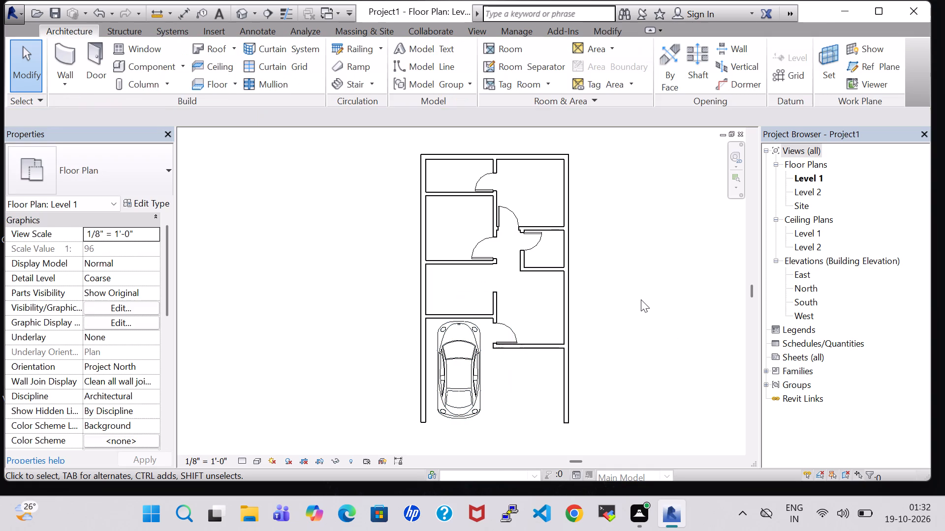
Create a U-shaped winder stair from Level 1 to Level 2 in the southeast bay, rotated so its run starts and ends facing the car.
middle_click_drag(641, 299, 668, 280)
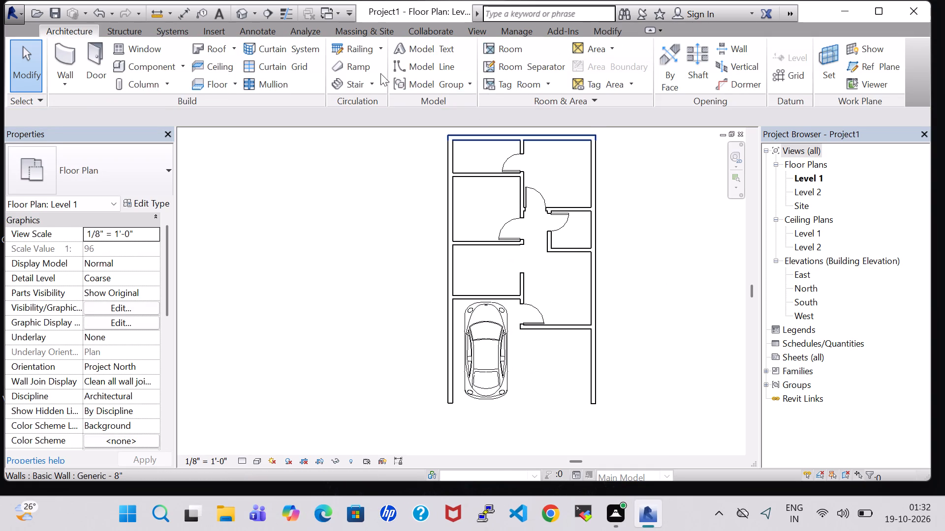
left_click(346, 84)
left_click(710, 48)
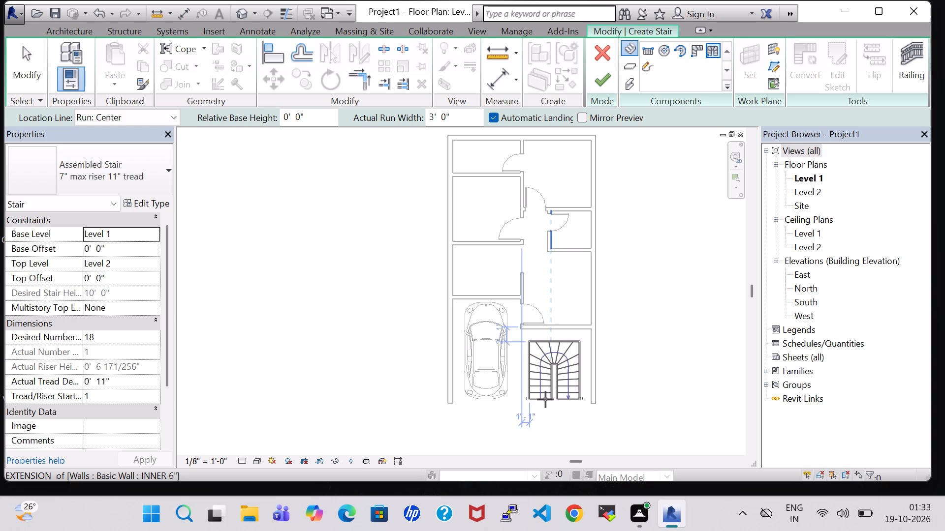
key("space")
key("space")
key("space")
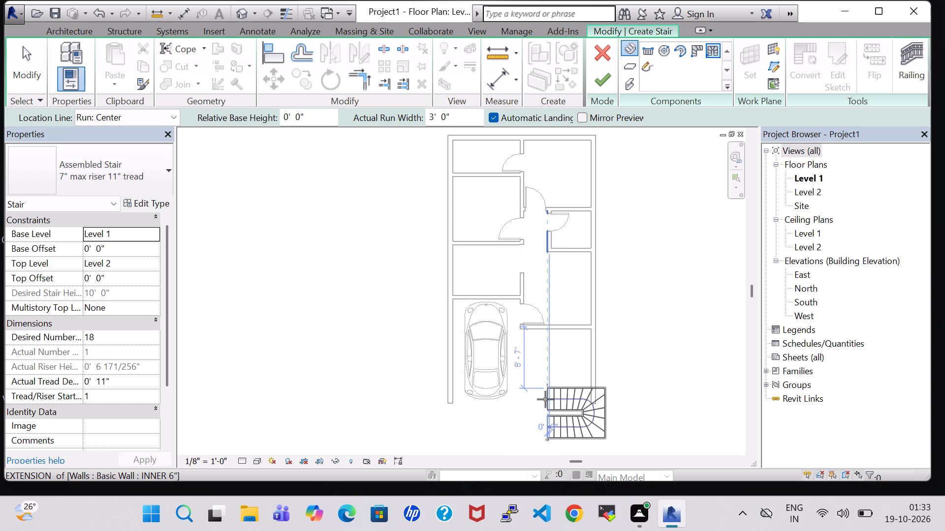
scroll(527, 351, "up", 3)
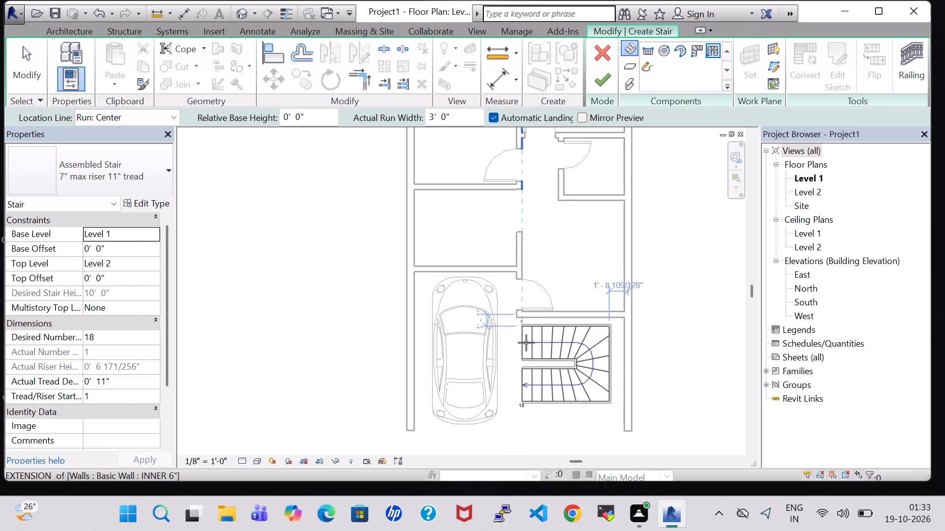
scroll(526, 345, "up", 2)
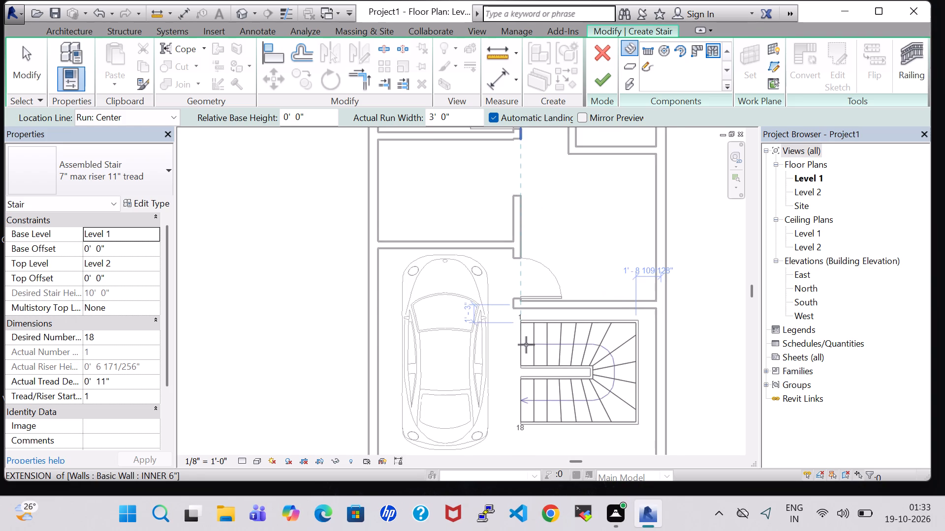
scroll(526, 345, "up", 1)
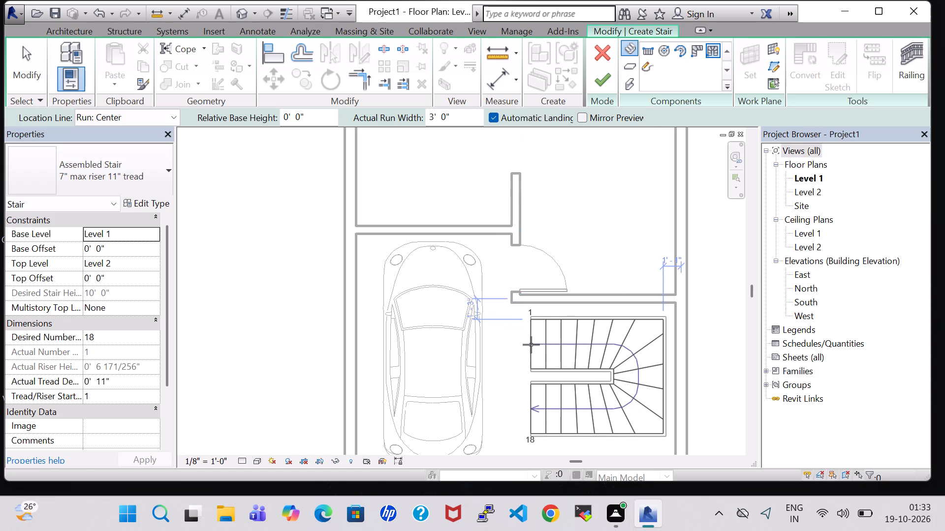
left_click(531, 345)
key("Escape")
key("Escape")
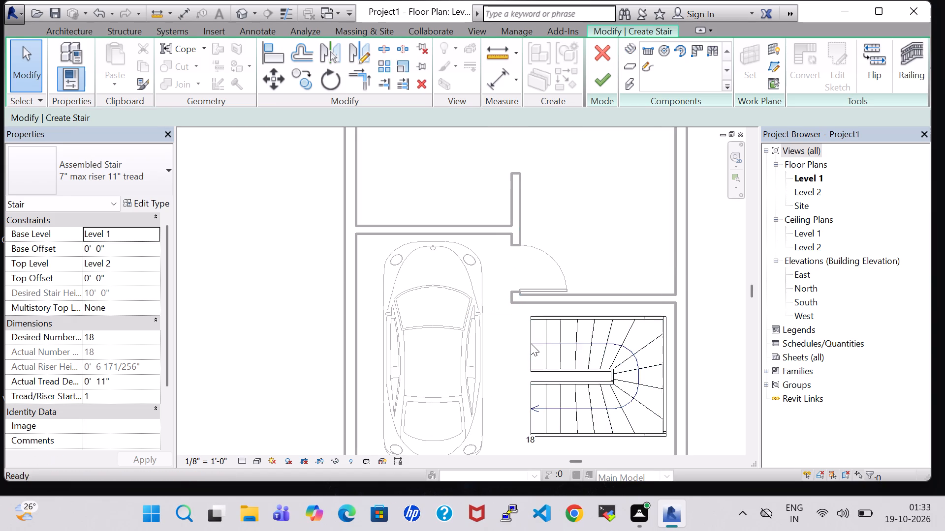
scroll(531, 343, "down", 4)
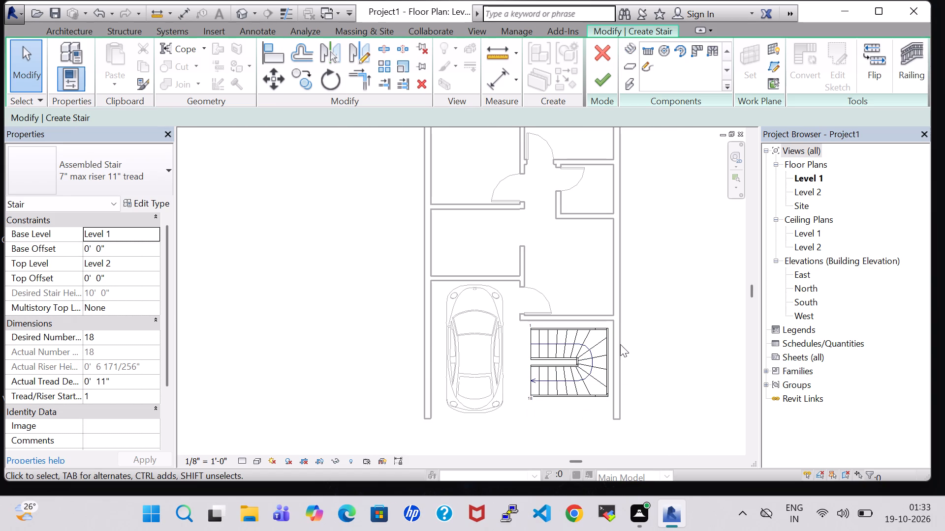
left_click(606, 82)
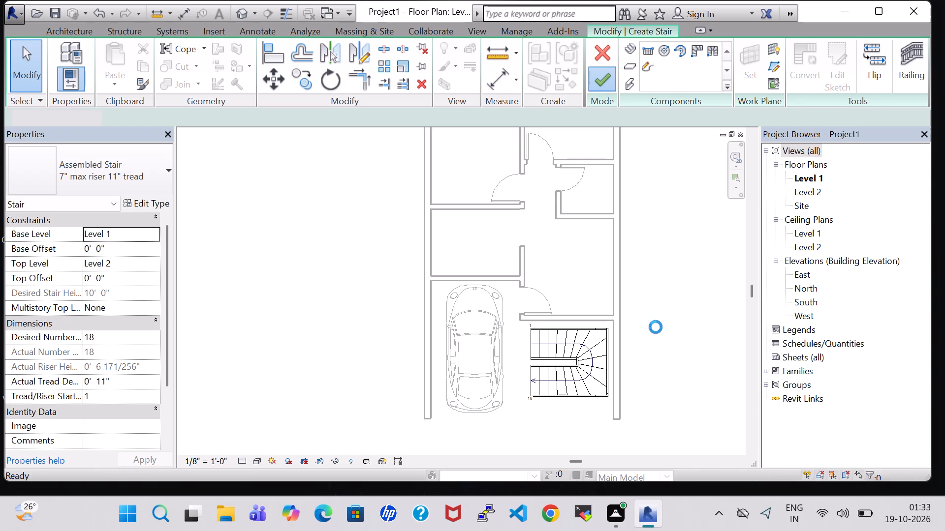
scroll(656, 327, "down", 2)
left_click(920, 412)
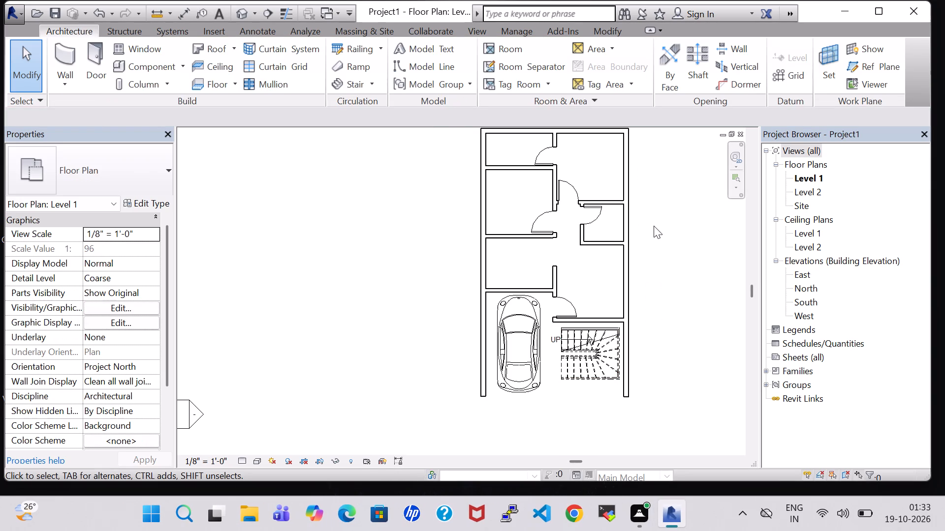
Load the Casement 3x3 with Trim window family from the Windows folder of the US Imperial library.
scroll(654, 226, "down", 2)
left_click(153, 41)
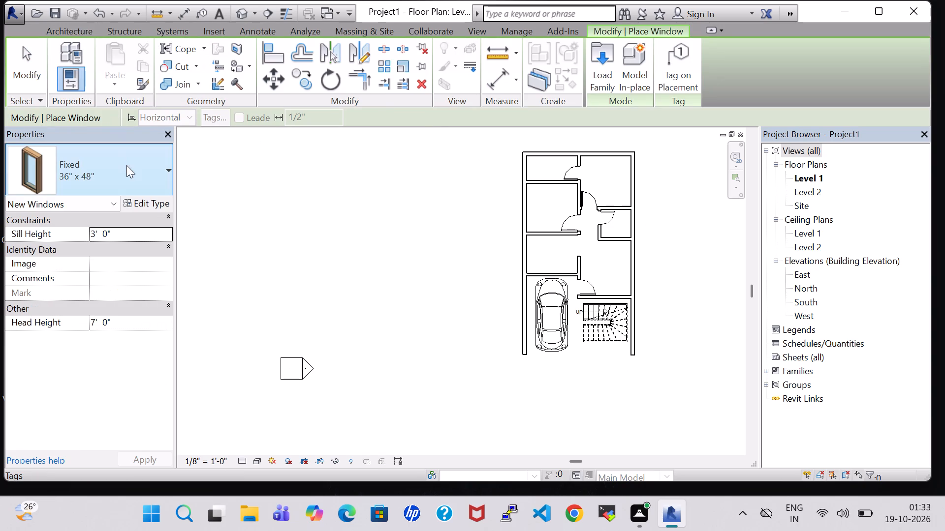
left_click(605, 62)
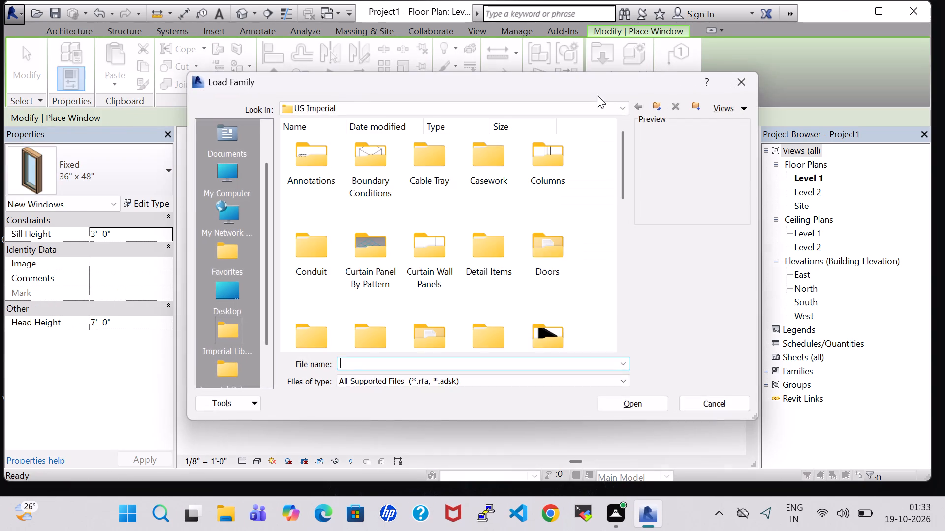
left_click(541, 324)
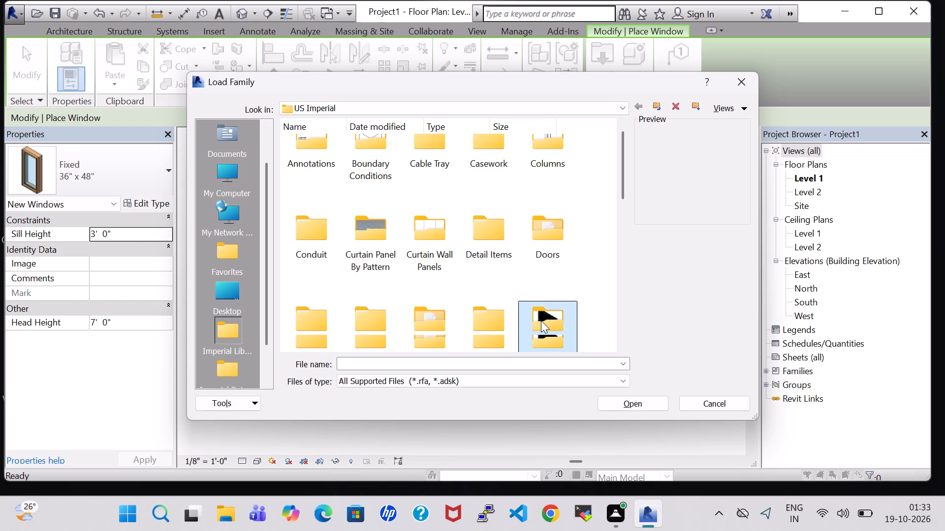
key("w")
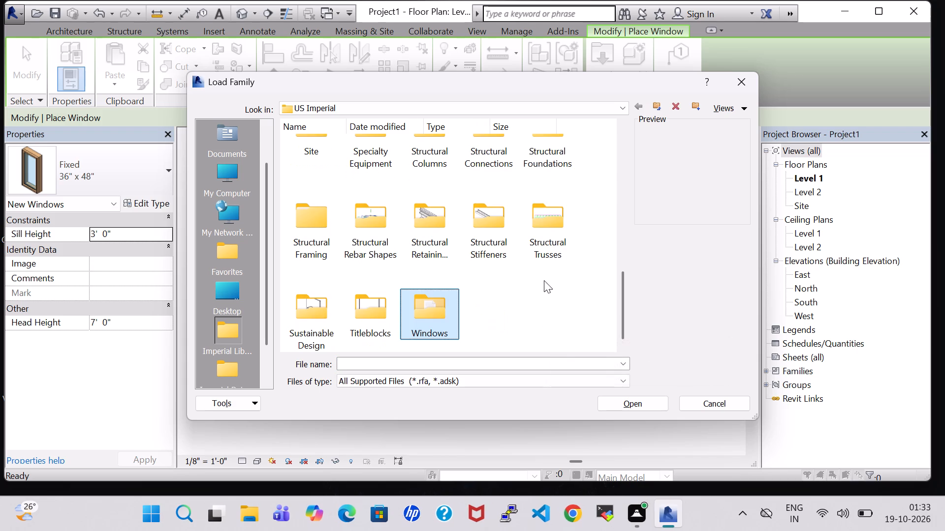
triple_click(435, 312)
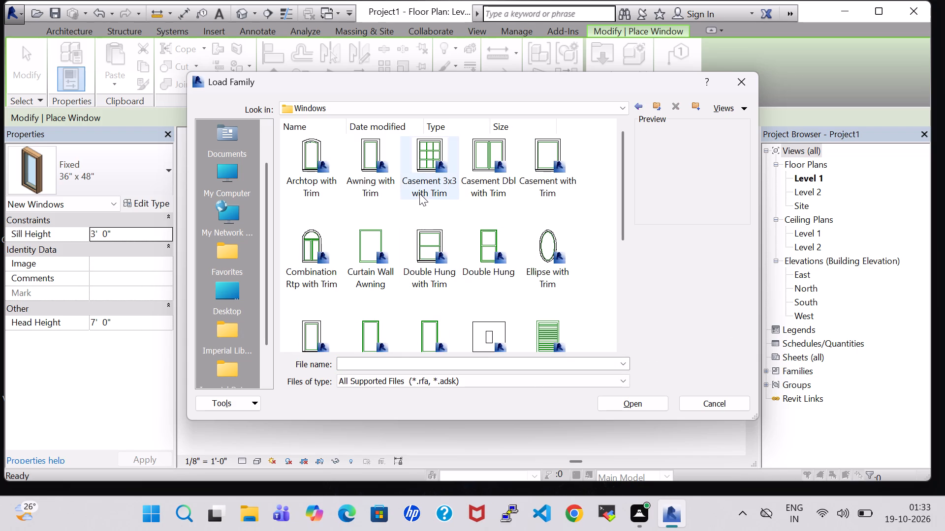
left_click(419, 191)
left_click(654, 402)
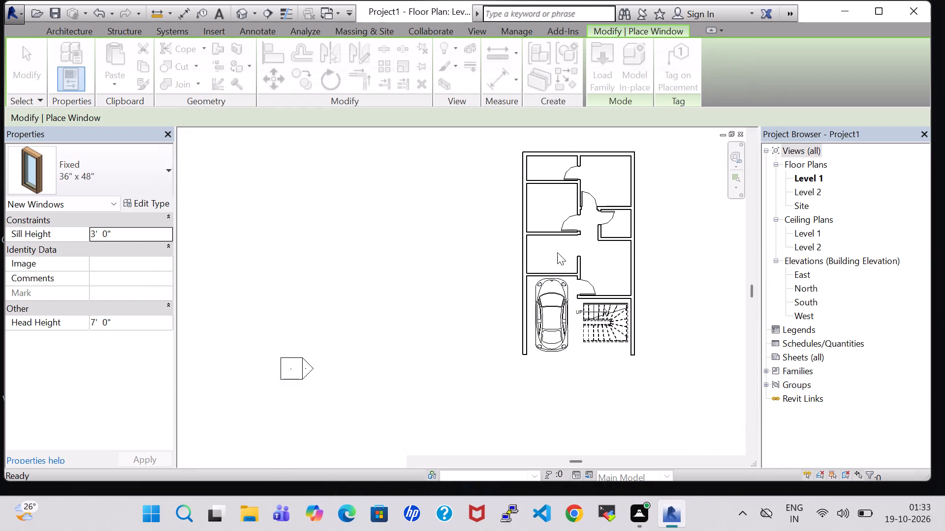
Place 36" x 48" casement windows centred on the two middle west rooms' west walls, the two large east rooms' east walls and the northeast room's north wall.
left_click(519, 206)
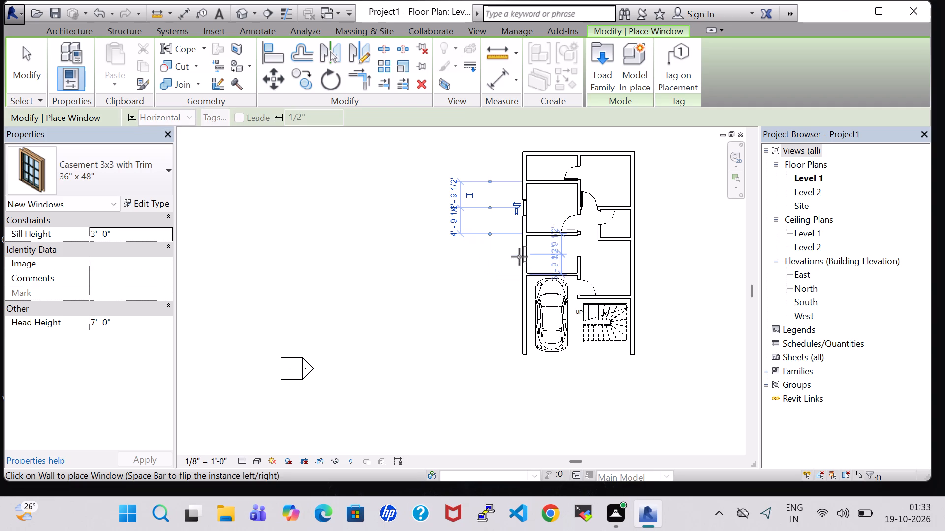
left_click(519, 257)
left_click(636, 267)
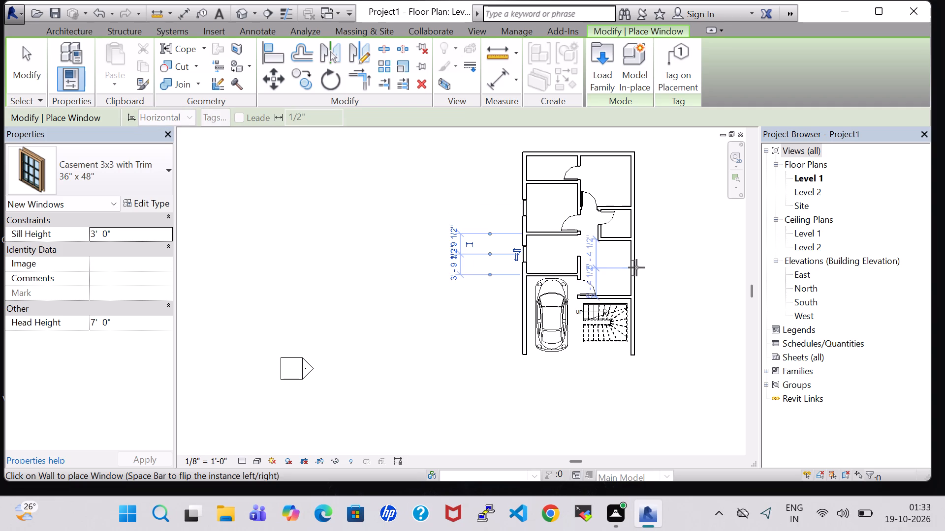
left_click(636, 179)
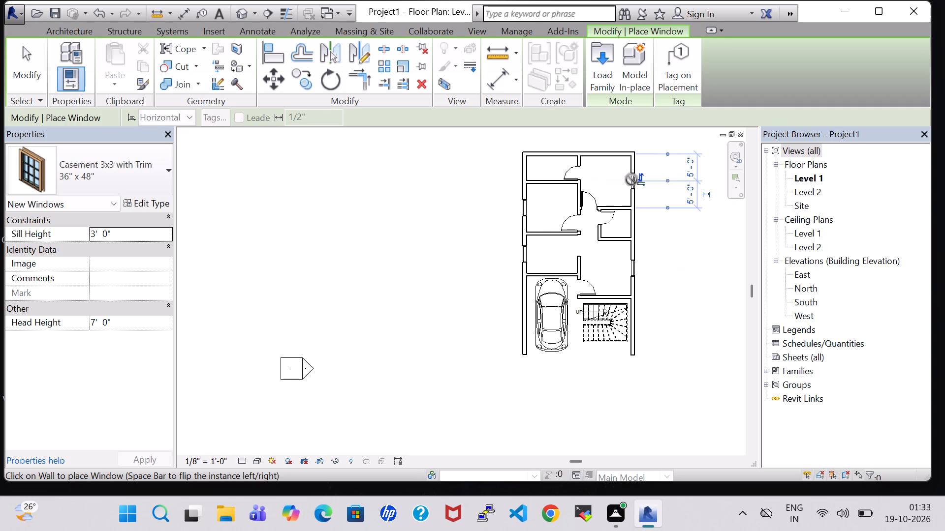
left_click(609, 150)
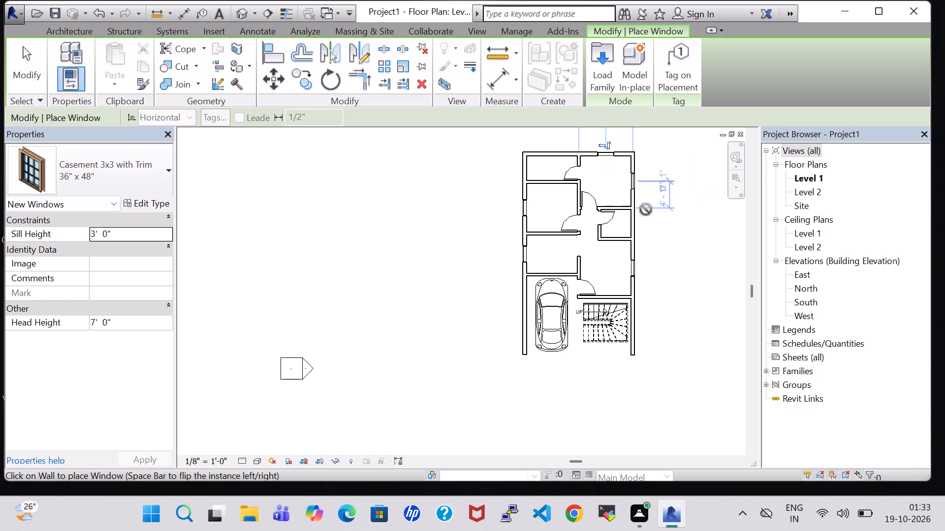
scroll(703, 280, "down", 1)
key("Escape")
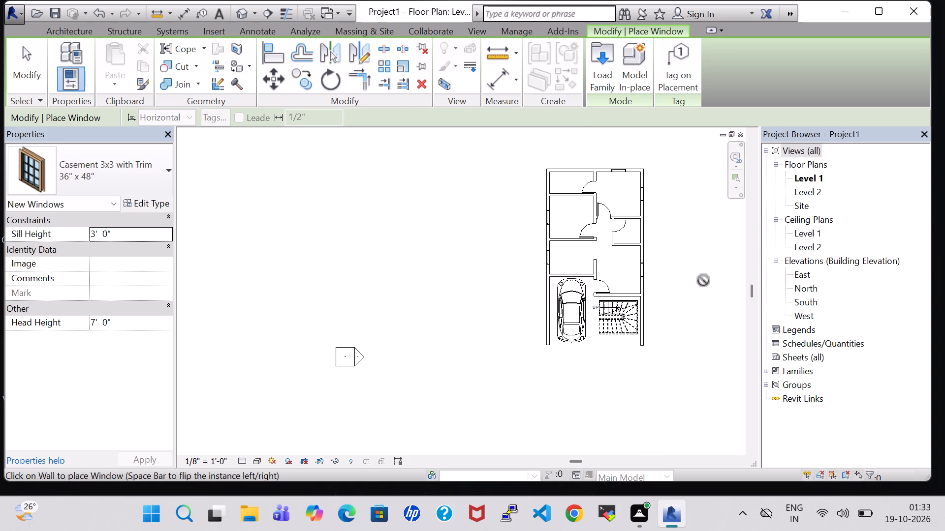
Load the Transom with Trim window family from the Windows folder of the US Imperial library.
left_click(606, 58)
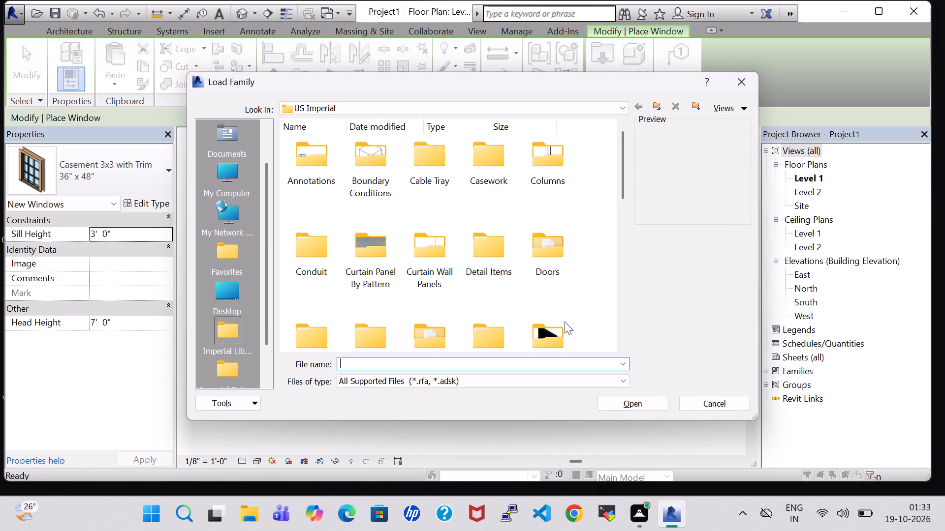
left_click(565, 322)
key("w")
double_click(428, 319)
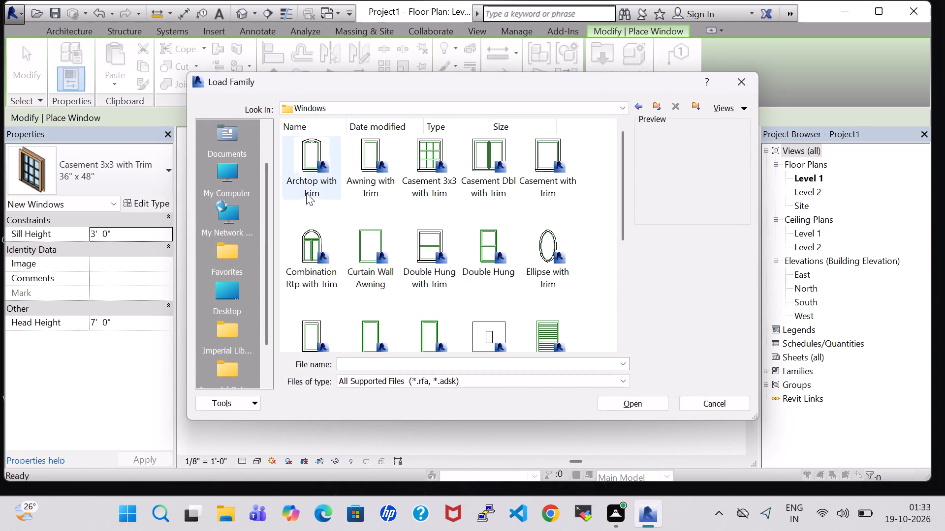
scroll(513, 289, "down", 1)
left_click(470, 313)
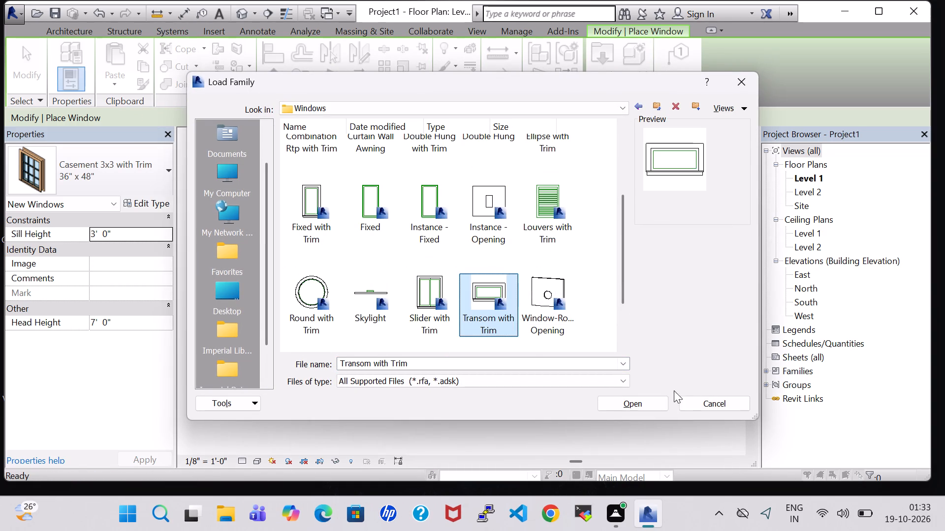
left_click(658, 403)
Place 24" x 24" transom windows centred on the northwest room's west wall and the small east room's east wall.
scroll(575, 221, "up", 3)
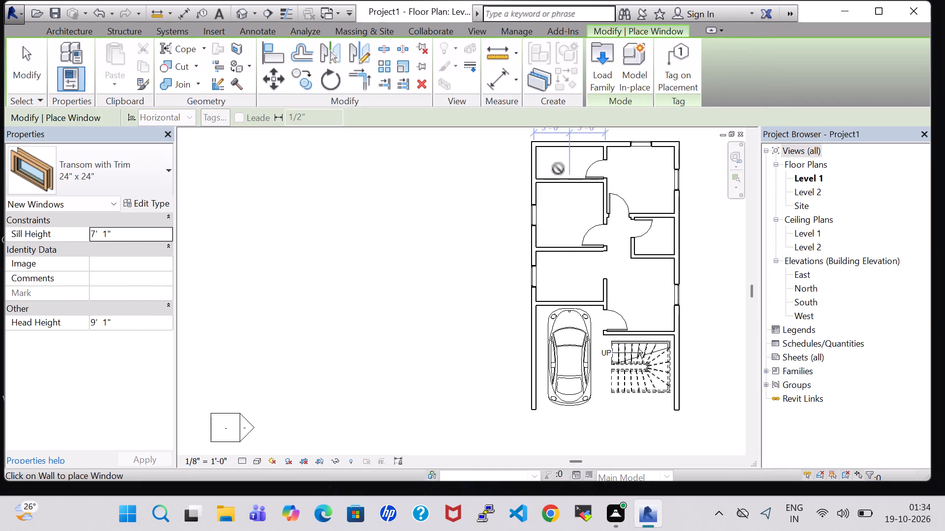
left_click(534, 161)
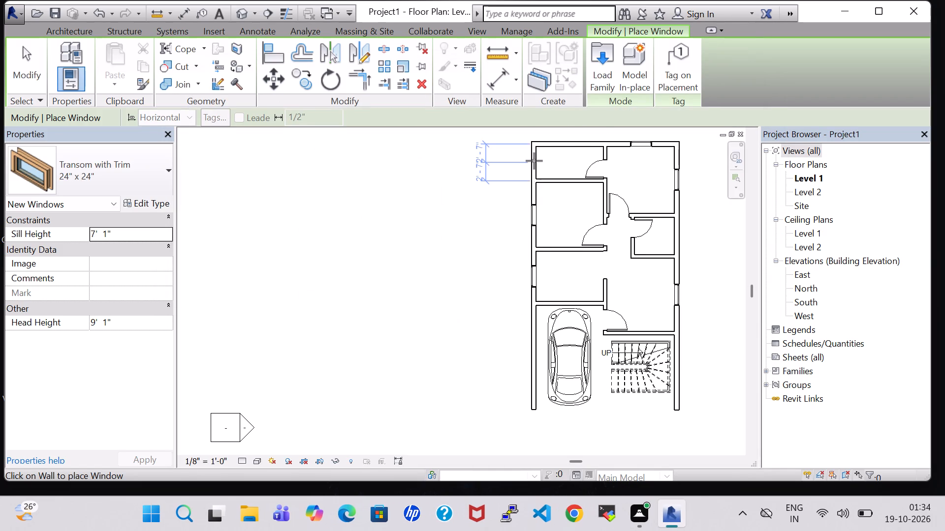
left_click(678, 236)
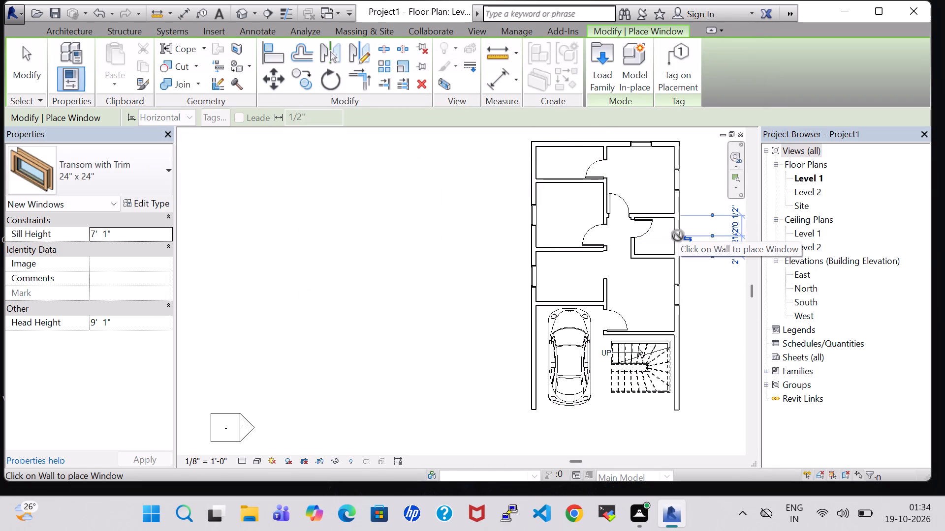
scroll(678, 236, "down", 2)
key("Escape")
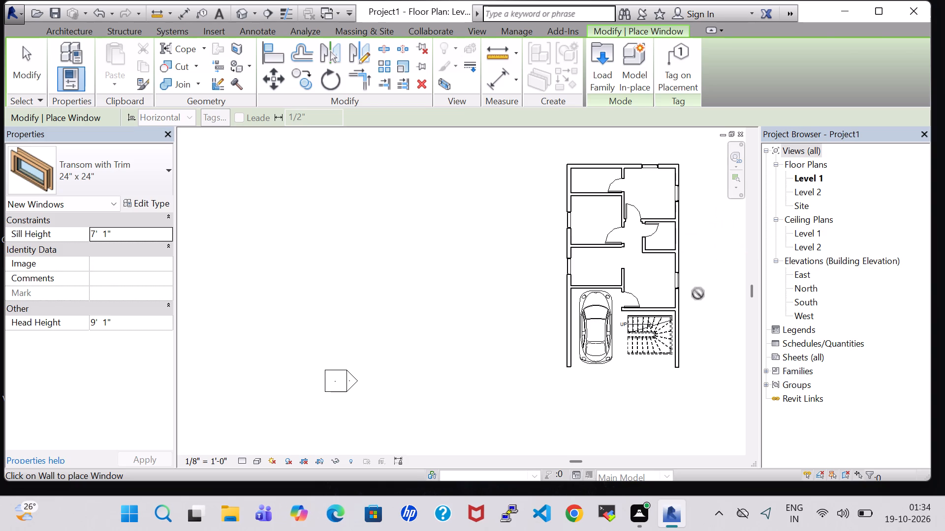
Finish placing windows, open the default 3D view with the Realistic visual style, and view the model from the front.
key("Escape")
left_click(230, 13)
left_click(240, 13)
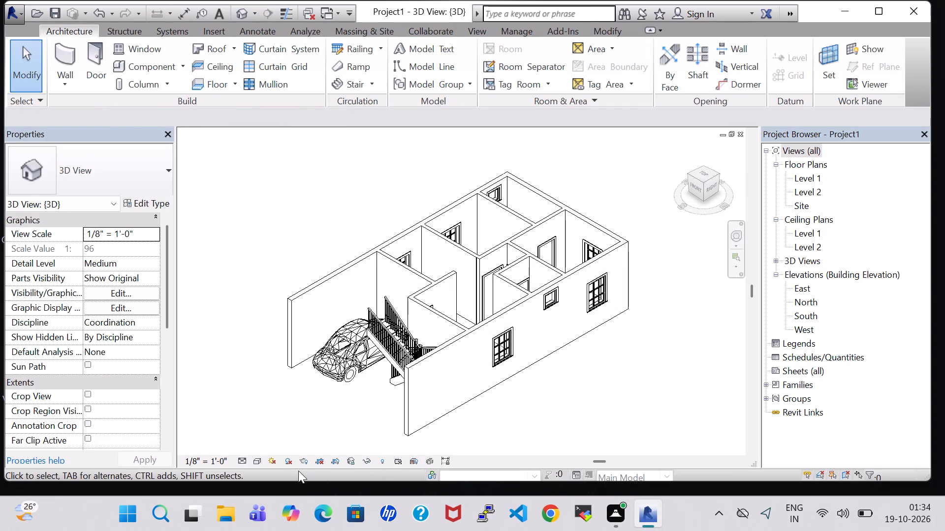
left_click(257, 461)
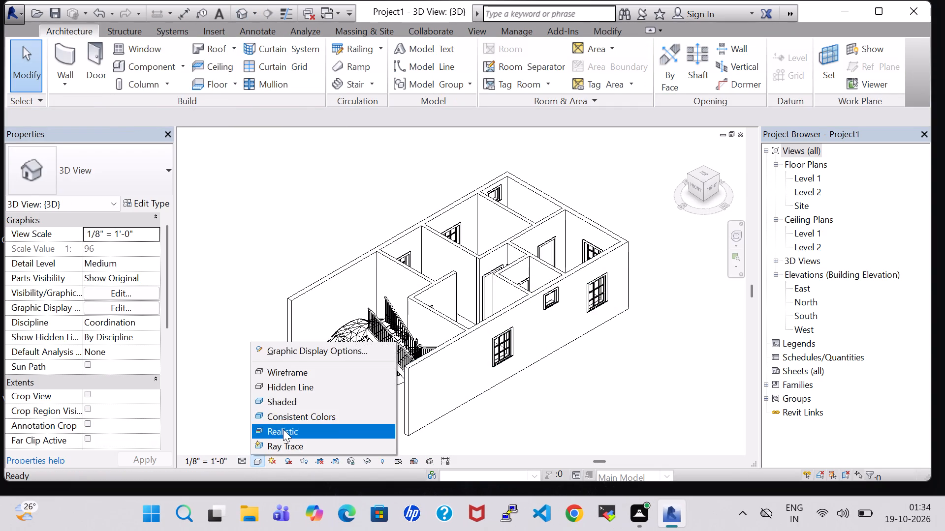
left_click(283, 429)
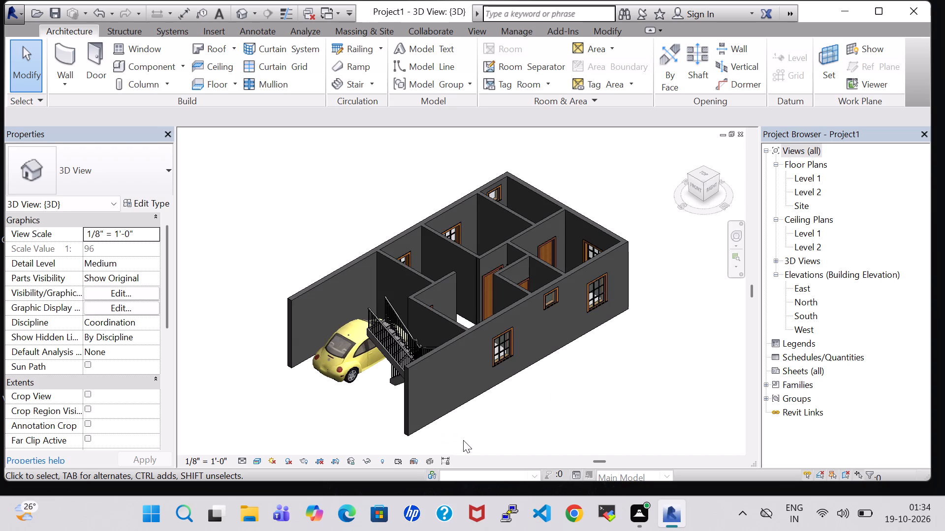
middle_click_drag(484, 428, 541, 374, "shift")
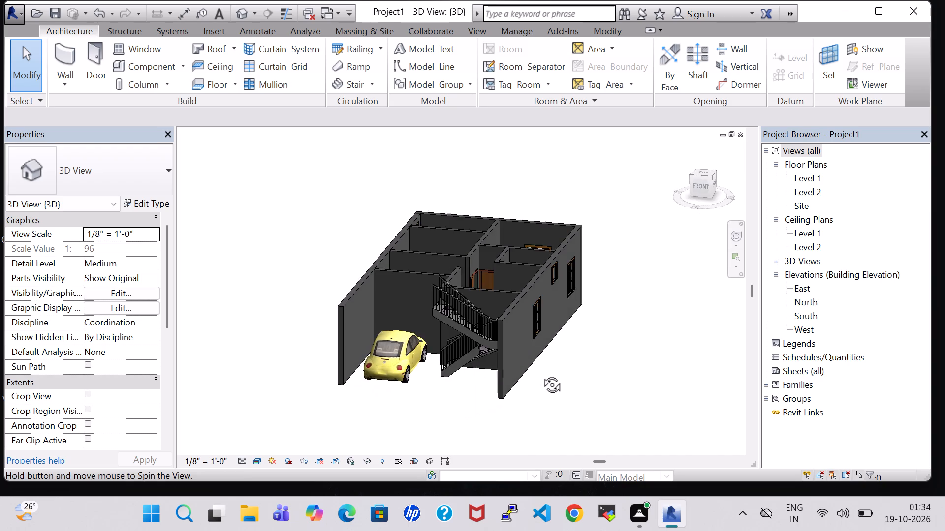
middle_click_drag(541, 374, 544, 373, "shift")
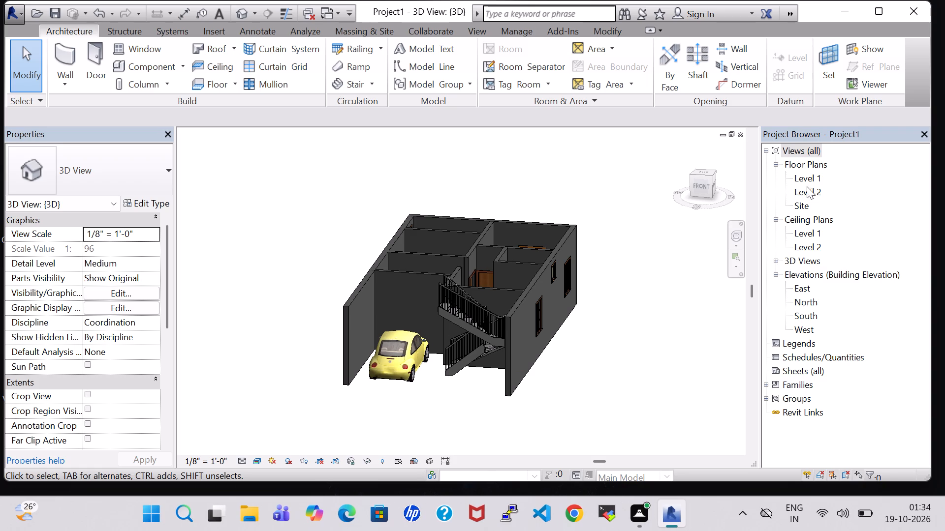
In the Level 1 floor plan, nudge the winder stair south, away from the wall on its north side.
double_click(819, 182)
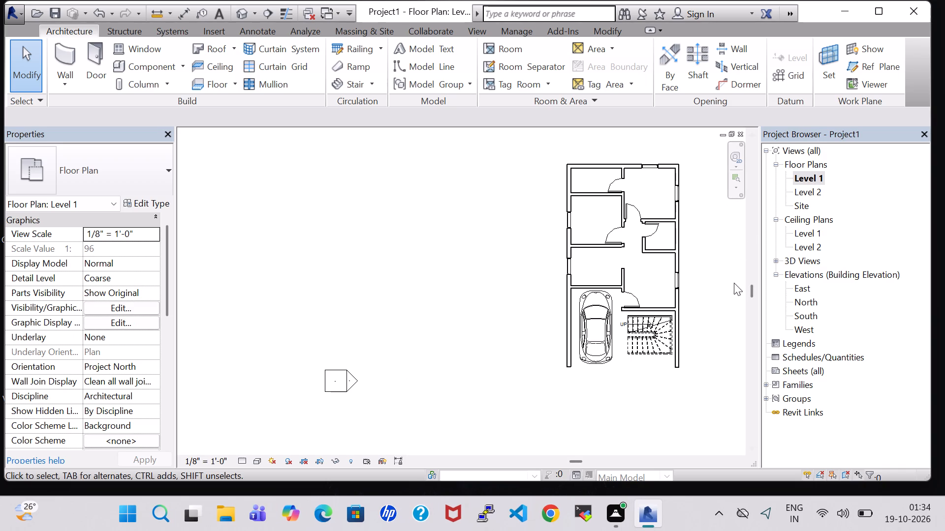
scroll(674, 308, "up", 6)
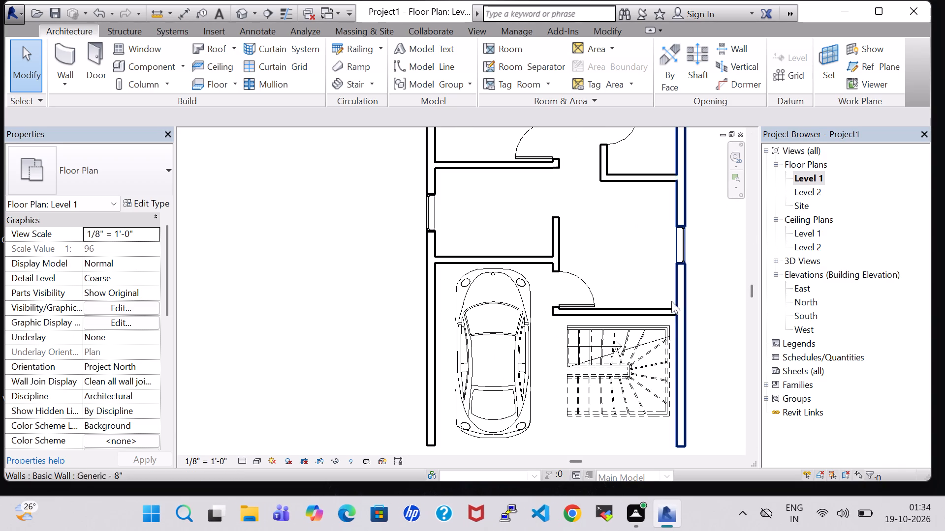
left_click(630, 348)
key("Down")
key("Down")
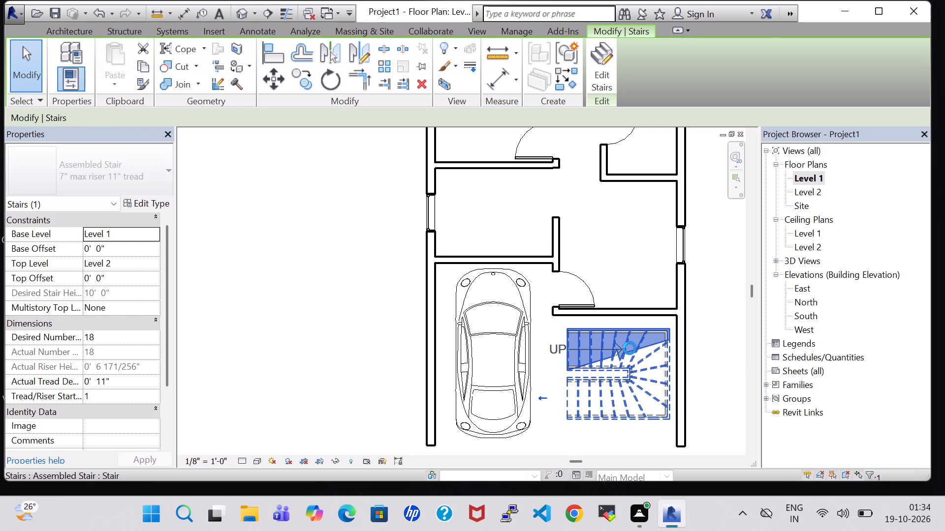
key("Down")
key("Down")
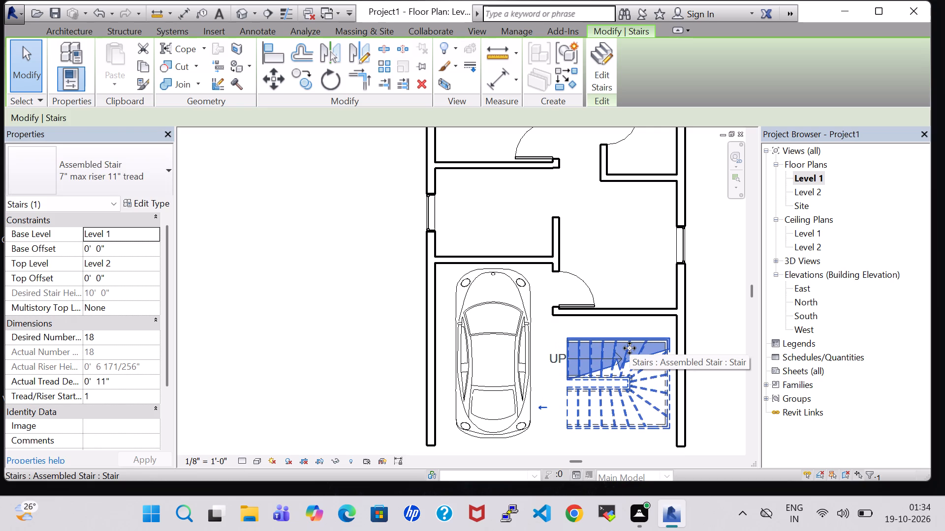
key("Down")
key("Down")
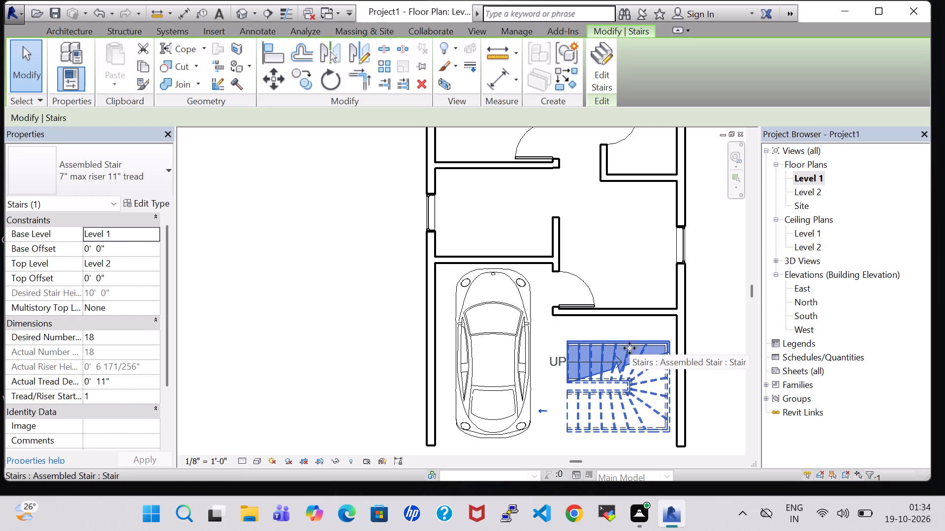
Nudge the interior wall north of the stair south until it is 5'-5" from the car bay's north wall.
left_click(631, 316)
key("Down")
key("Down")
key("Down")
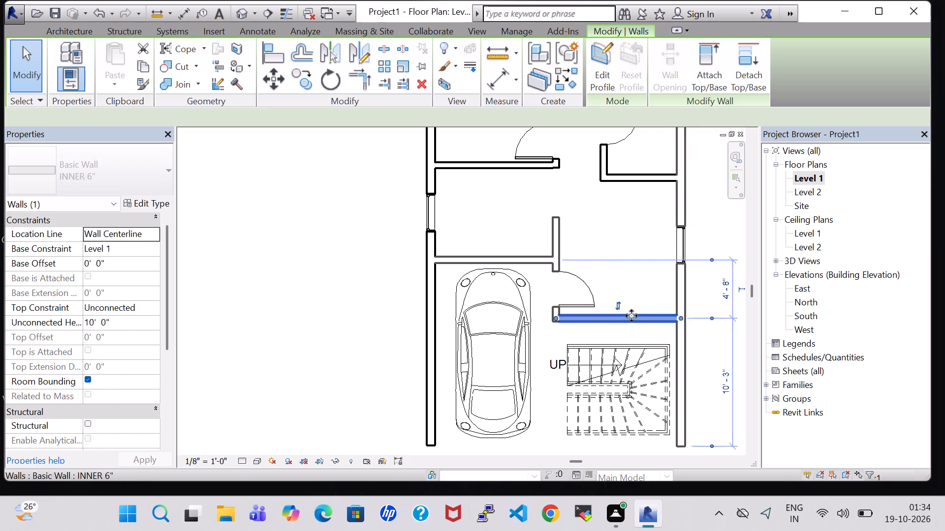
key("Down")
key("Down")
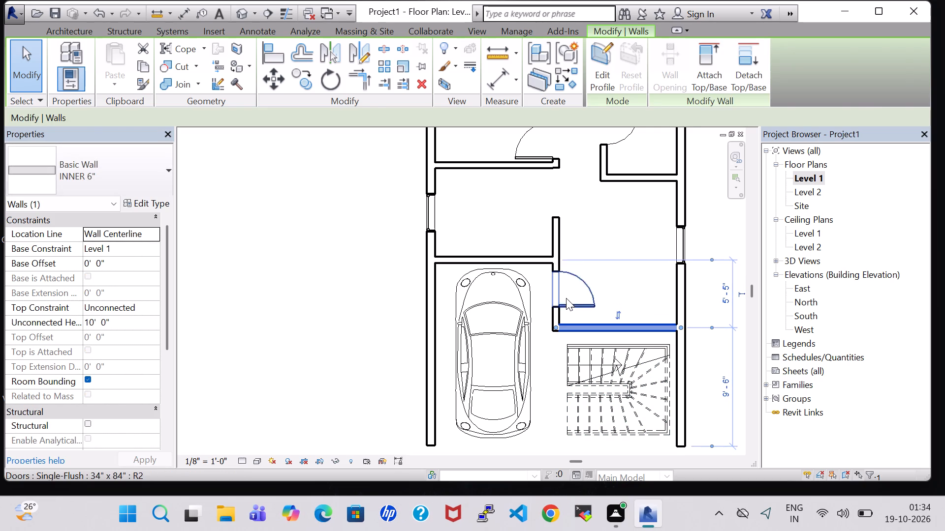
Nudge the 34" x 84" door between the car bay and the southeast room south, closer to the moved wall.
left_click(572, 298)
left_click(580, 304)
key("Down")
key("Down")
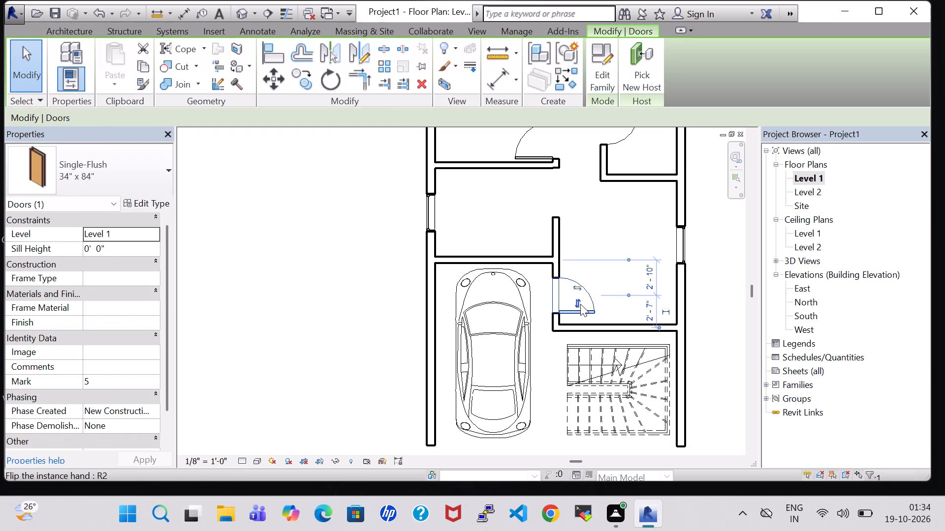
key("Down")
key("Down")
left_click(719, 302)
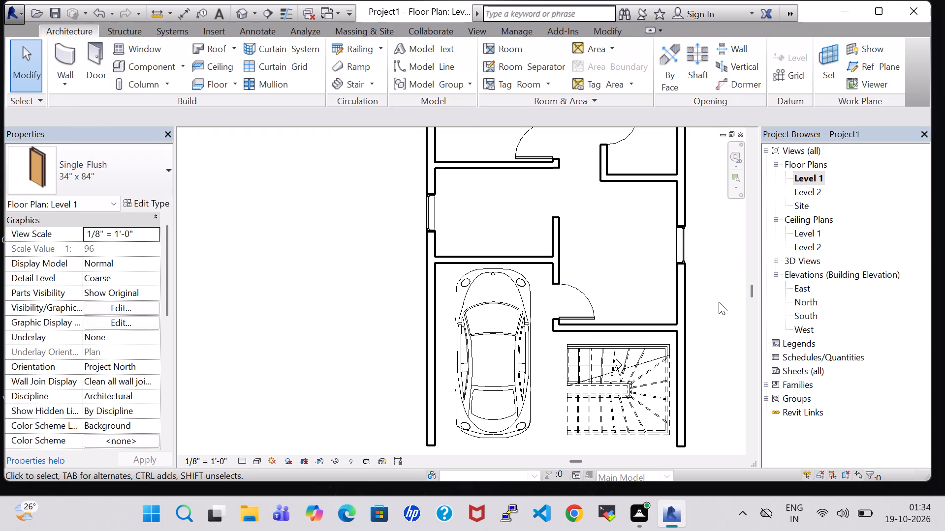
Nudge the RPC Beetle slightly west in the car bay, to 5'-5" from the bay's east wall.
scroll(719, 302, "down", 2)
middle_click_drag(719, 302, 705, 269)
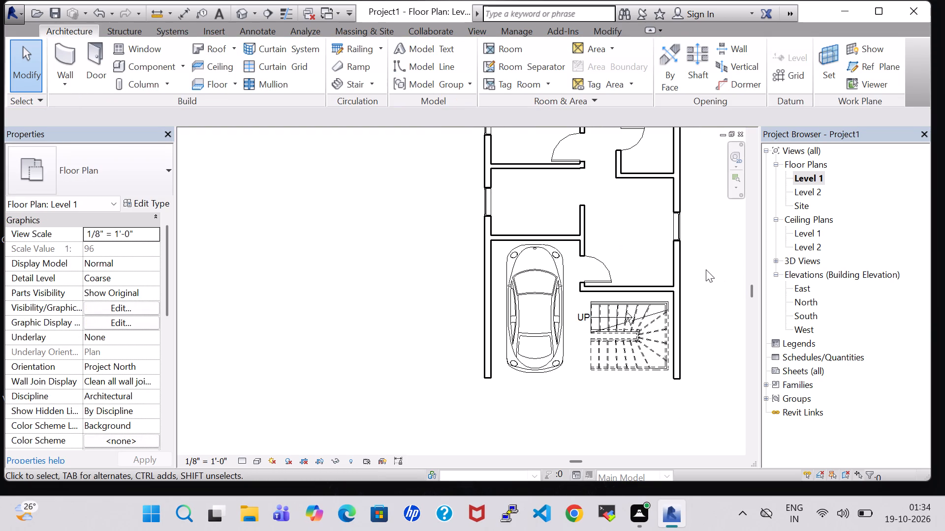
left_click(711, 262)
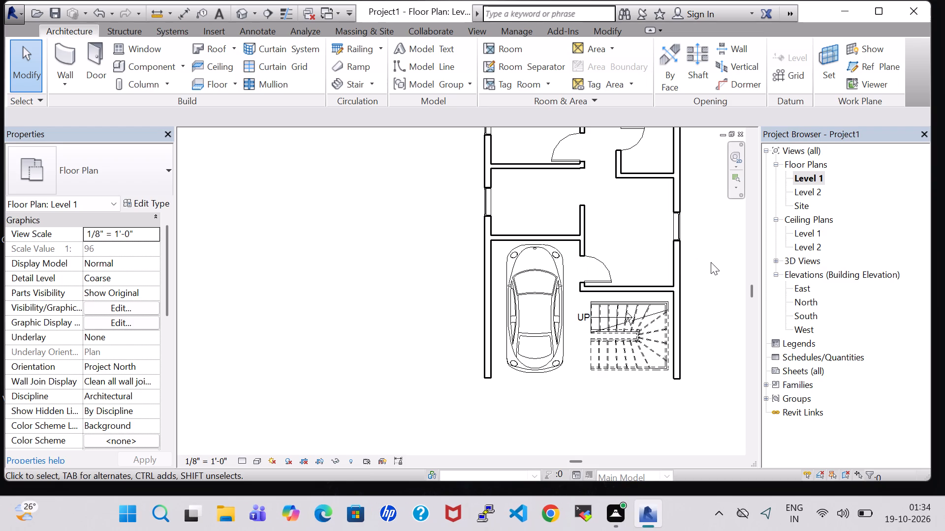
scroll(711, 262, "down", 2)
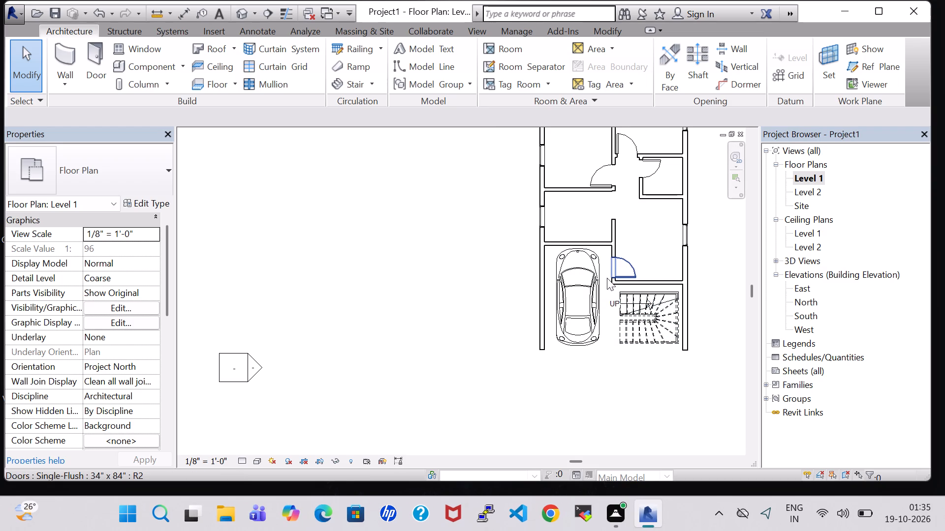
left_click(591, 278)
key("Left")
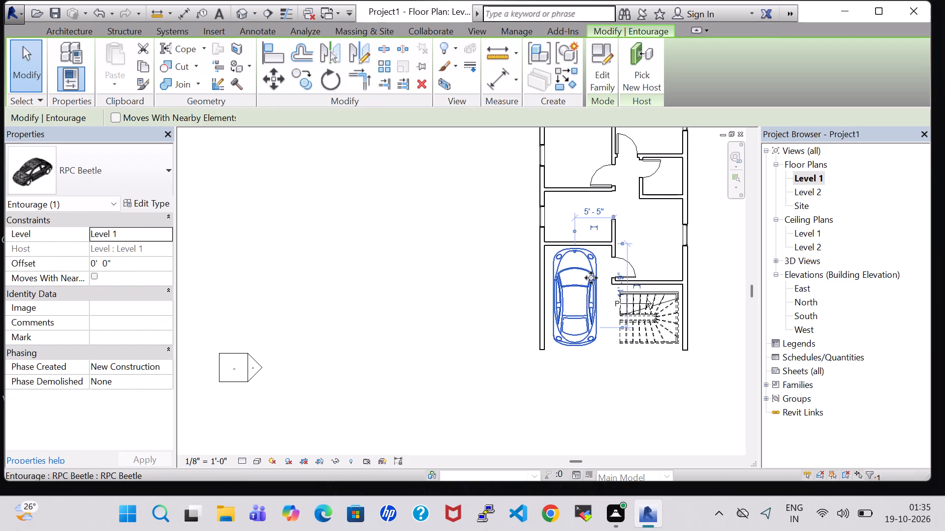
left_click(707, 293)
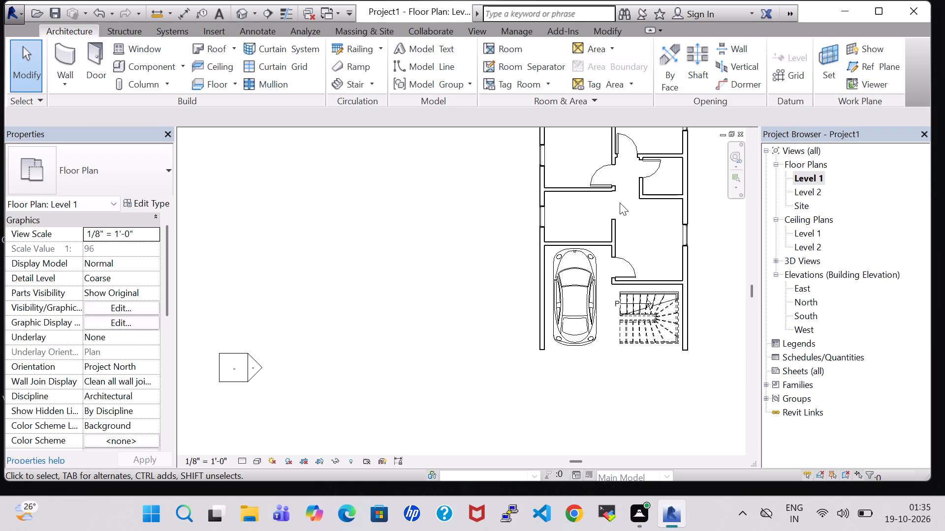
Load the Toilet-Domestic-3D family from Plumbing, Architectural, Fixtures, Water Closets in the US Imperial library.
middle_click_drag(584, 211, 587, 265)
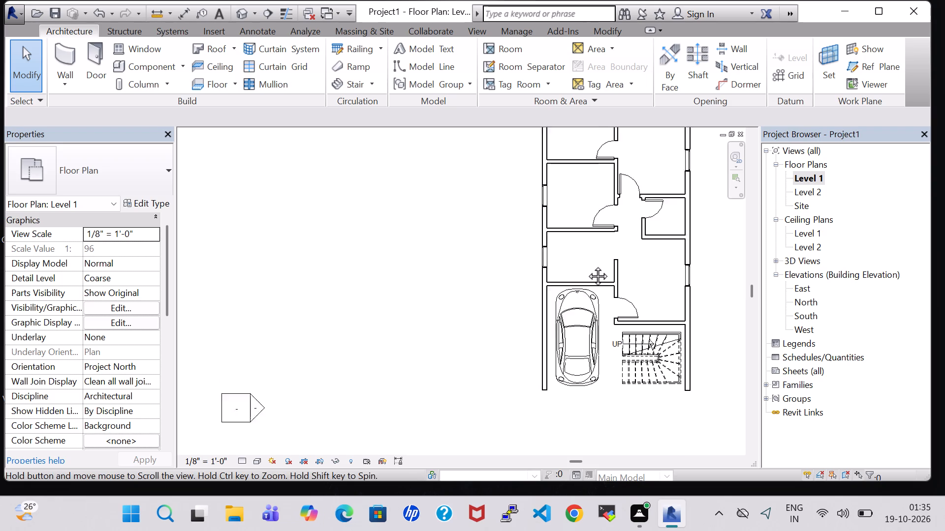
middle_click_drag(587, 265, 587, 276)
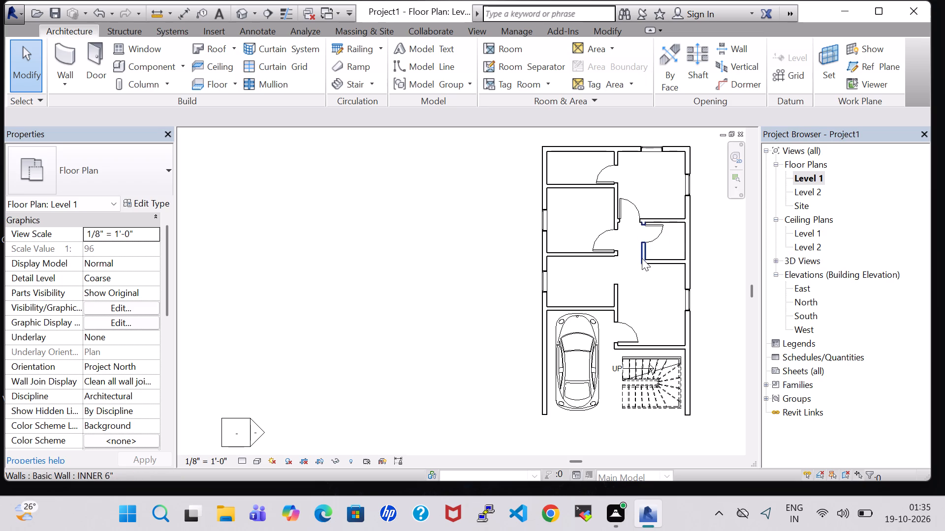
left_click(724, 224)
middle_click_drag(714, 243, 652, 284)
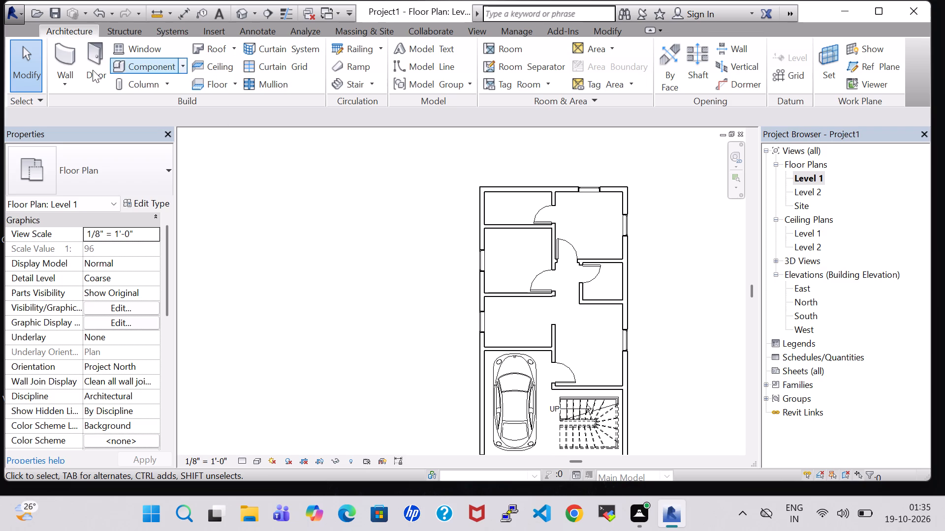
left_click(132, 69)
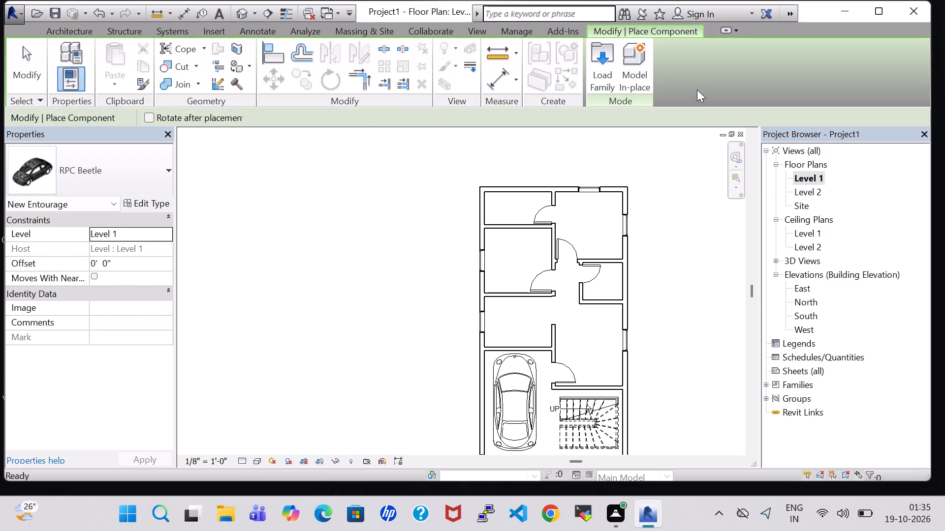
left_click(596, 61)
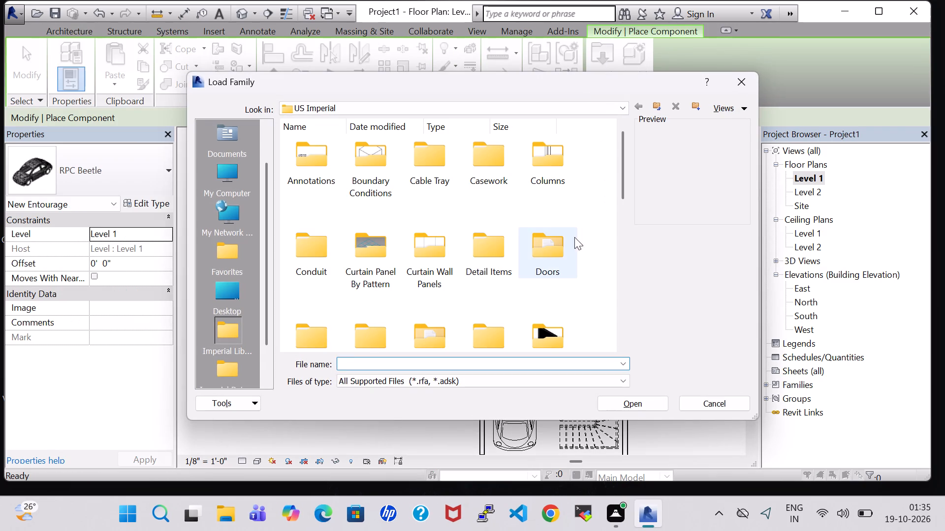
scroll(576, 245, "down", 1)
left_click(561, 229)
key("p")
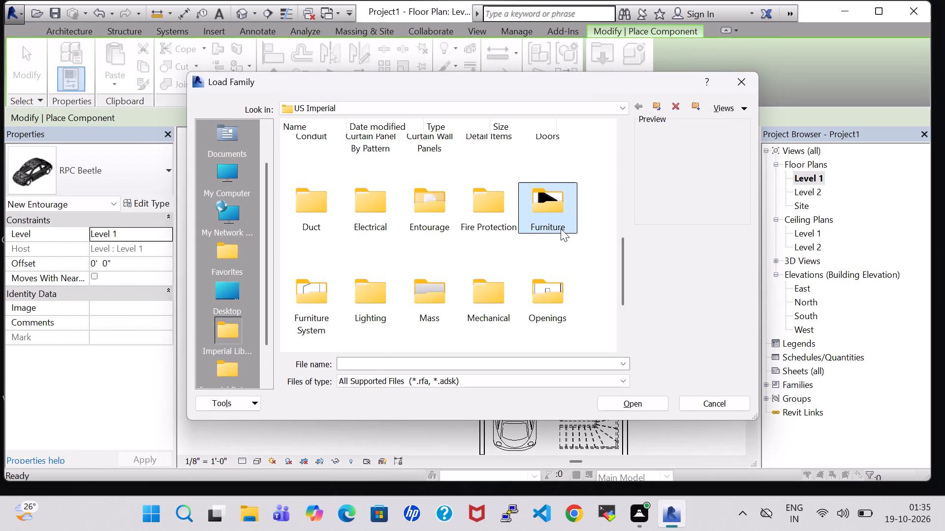
double_click(440, 165)
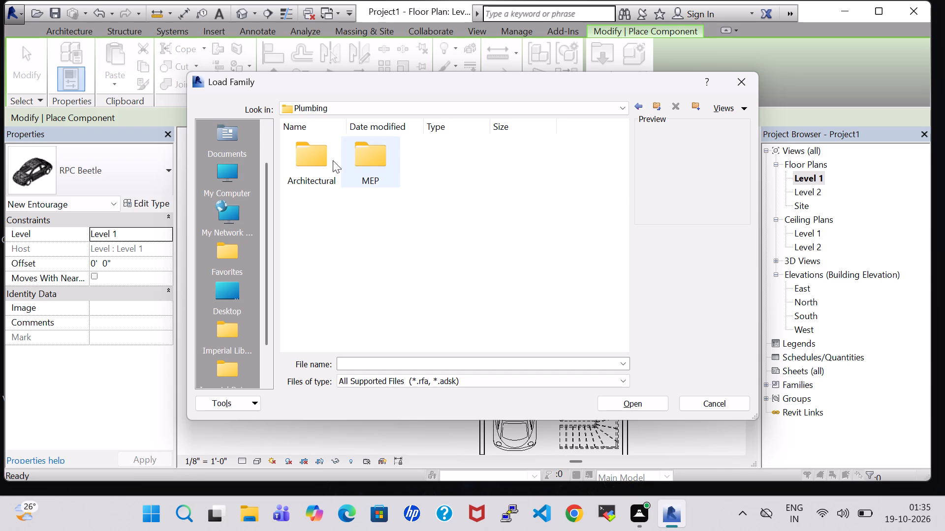
double_click(329, 159)
double_click(363, 162)
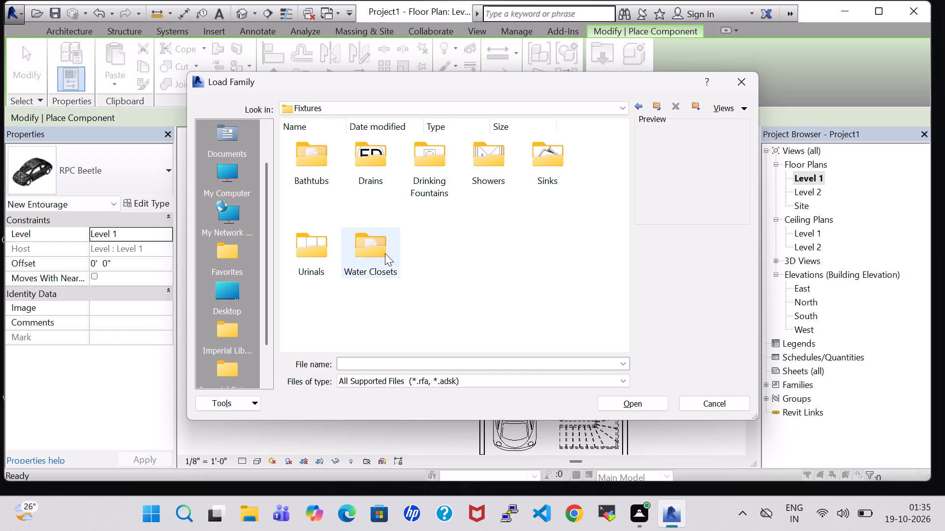
double_click(385, 253)
left_click(496, 154)
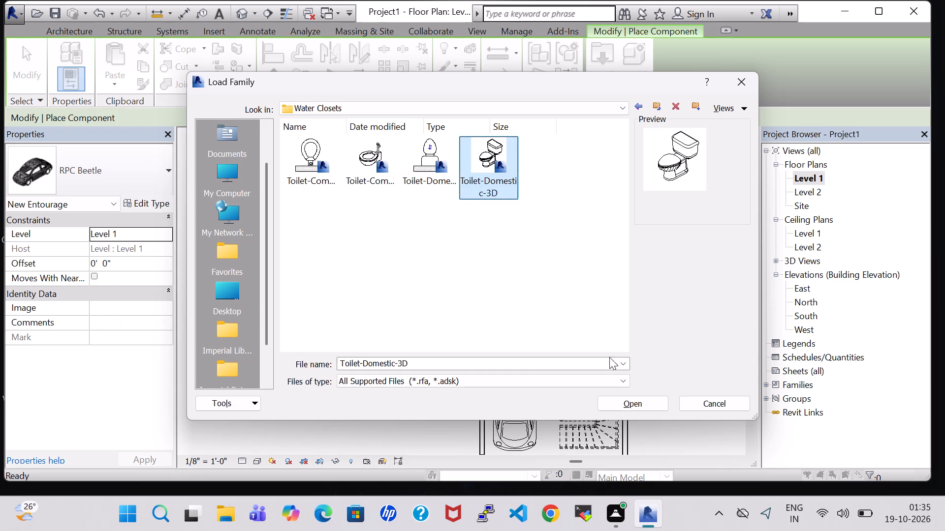
left_click(631, 409)
Place one Toilet-Domestic-3D in the northwest room with its back against the north wall.
scroll(512, 220, "up", 2)
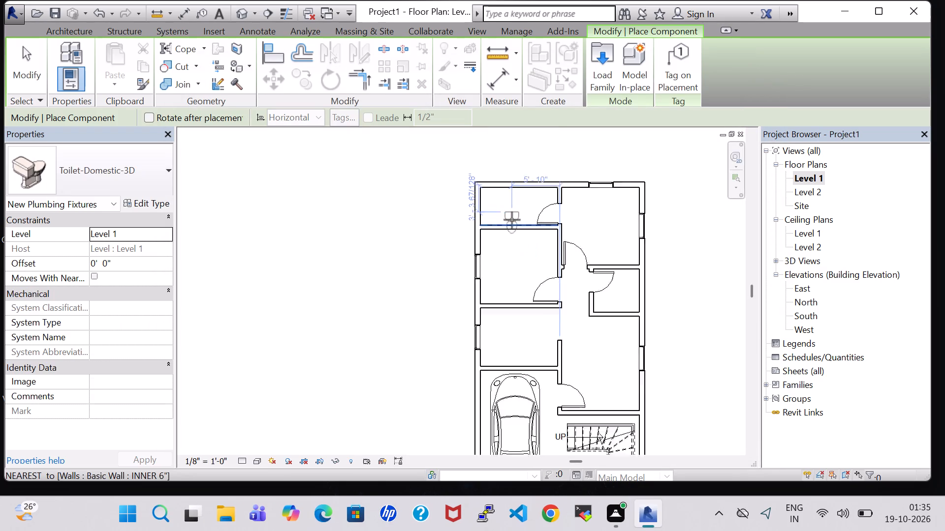
scroll(512, 220, "up", 4)
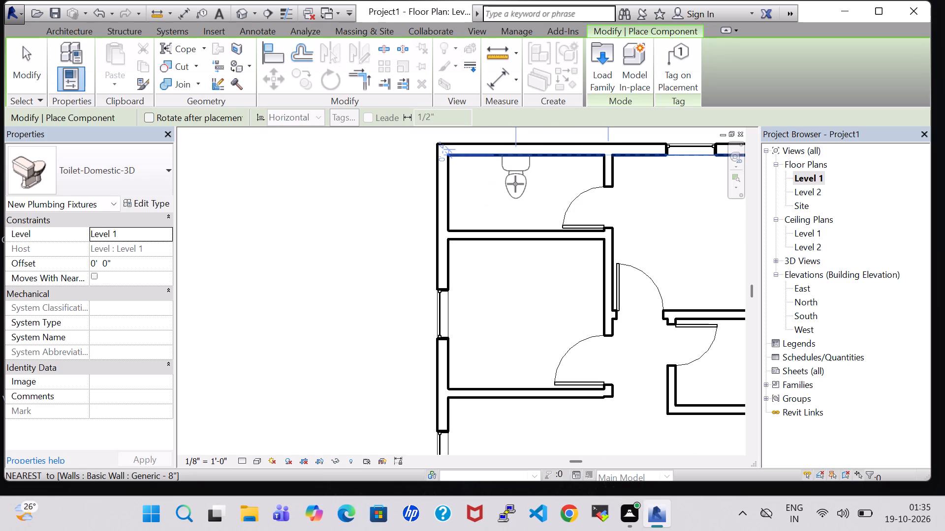
left_click(513, 184)
key("Escape")
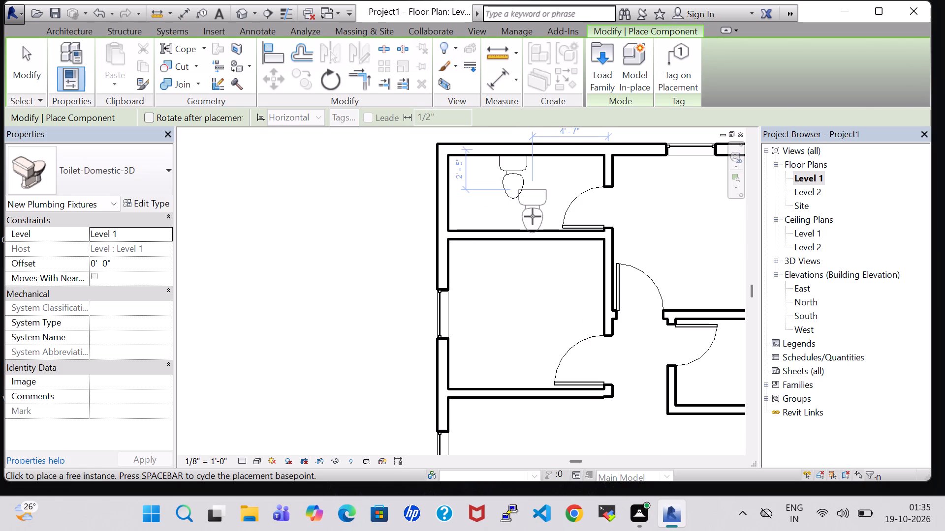
key("Escape")
Load the Sink Vanity-Square family from Plumbing, Architectural, Fixtures, Sinks in the US Imperial library.
left_click(146, 64)
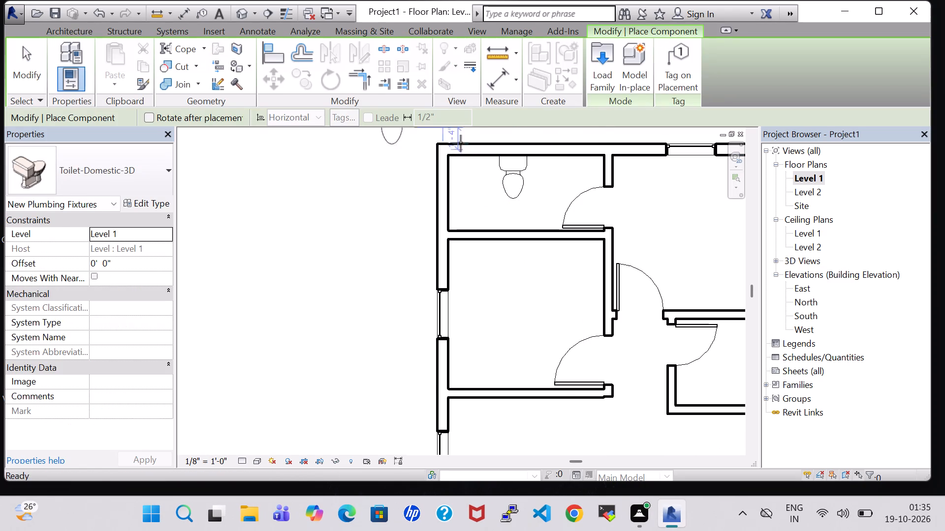
left_click(608, 75)
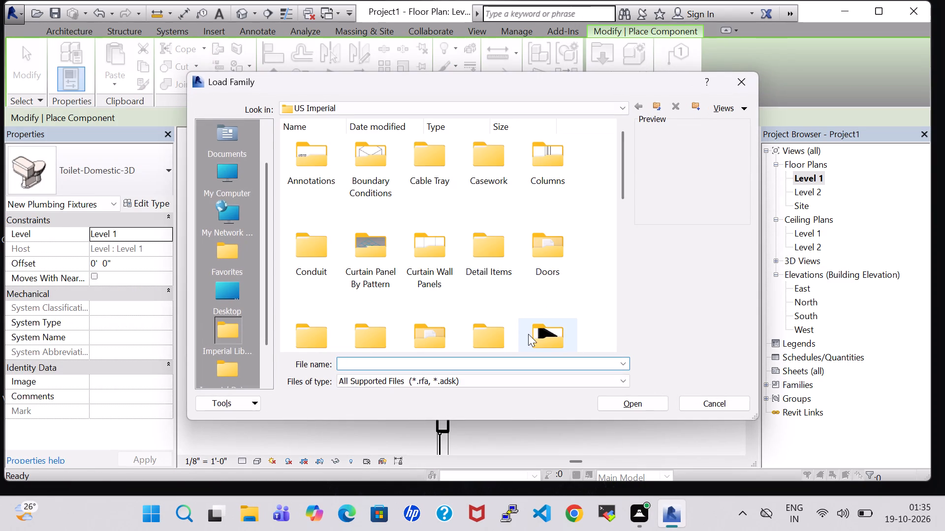
left_click(532, 334)
key("p")
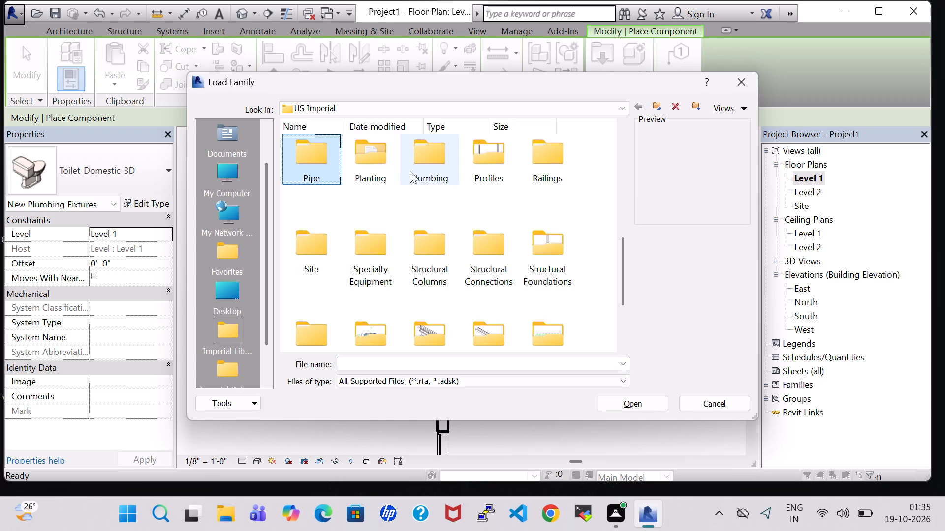
double_click(410, 171)
left_click(365, 165)
double_click(303, 159)
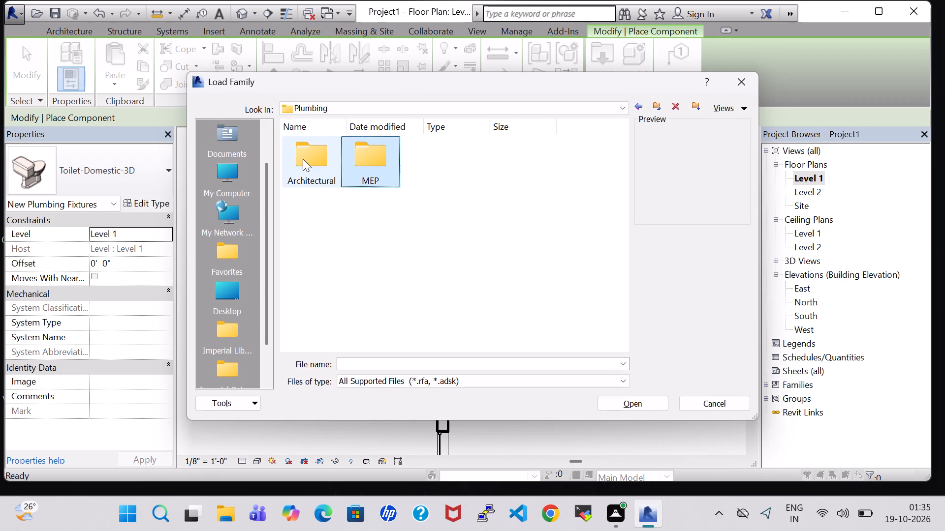
left_click(343, 157)
double_click(362, 159)
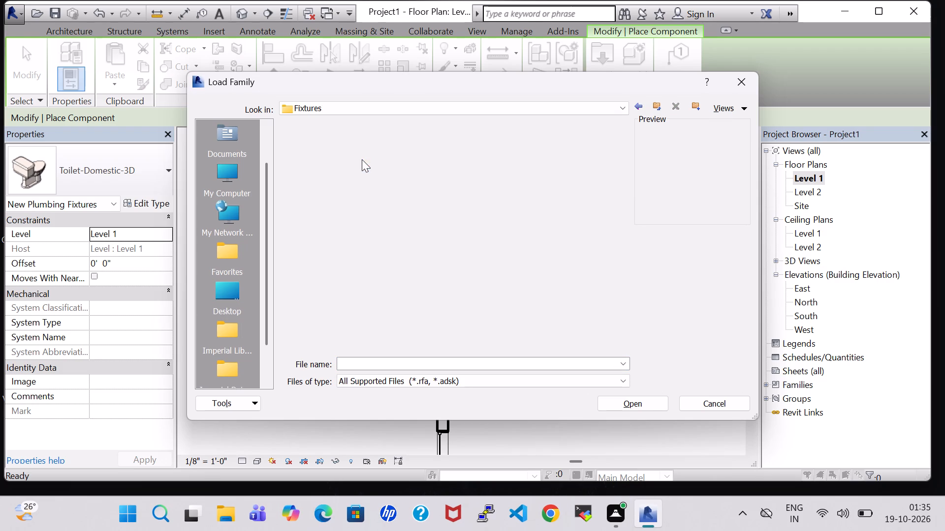
double_click(542, 174)
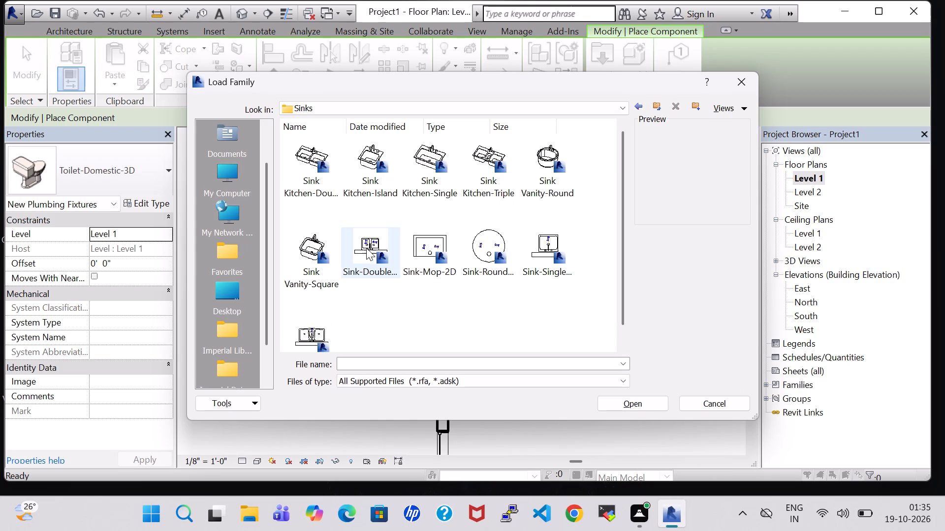
left_click(307, 249)
left_click(632, 399)
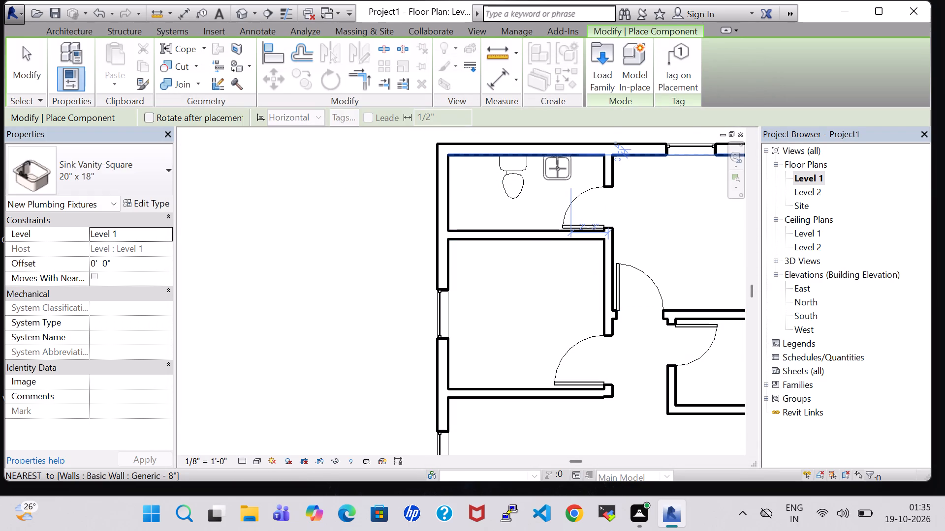
Place one 20" x 18" Sink Vanity-Square against the northwest room's north wall, between the toilet and the east wall.
left_click(570, 168)
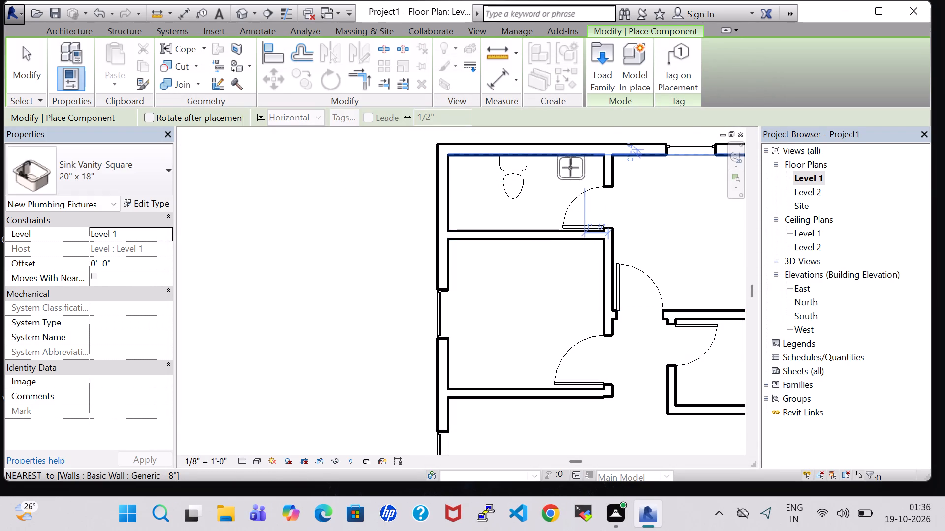
key("Escape")
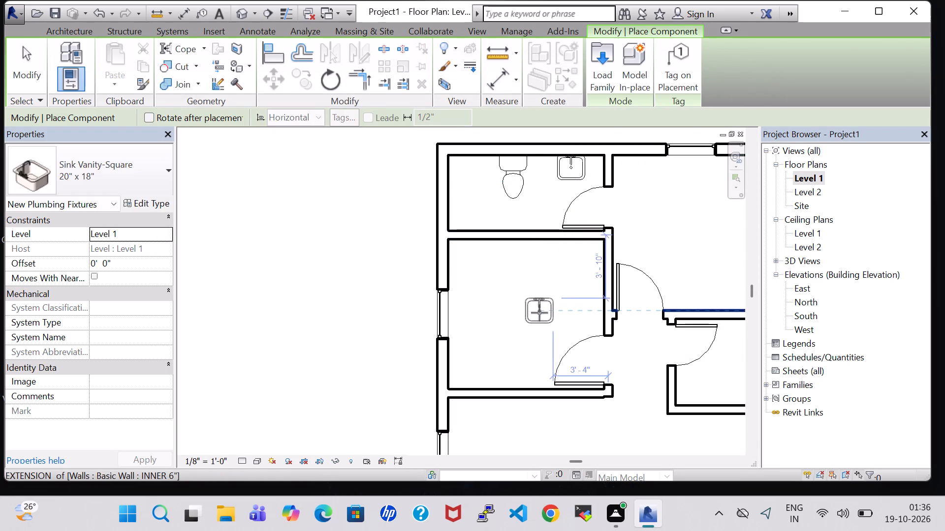
key("Escape")
Load the Tub-Free Standing-3D family from Plumbing, Architectural, Fixtures, Bathtubs in the US Imperial library.
left_click(137, 70)
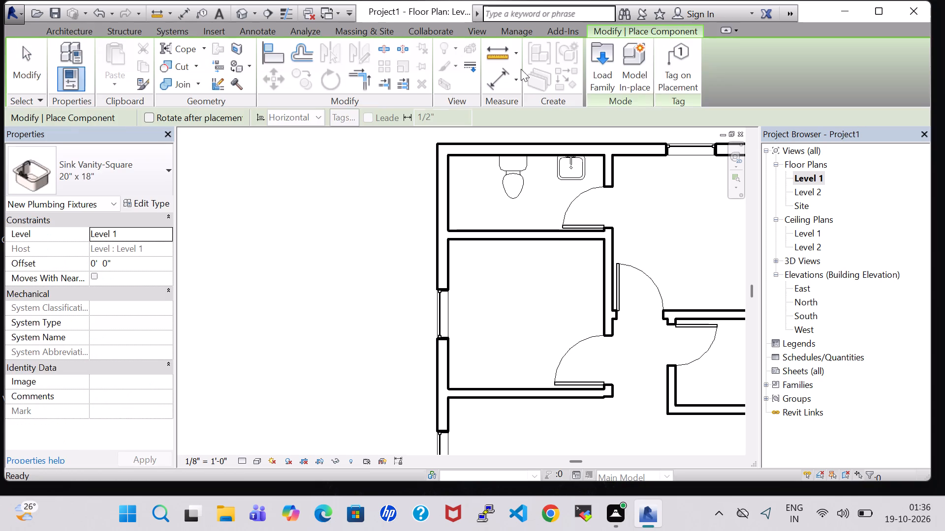
left_click(618, 64)
left_click(592, 66)
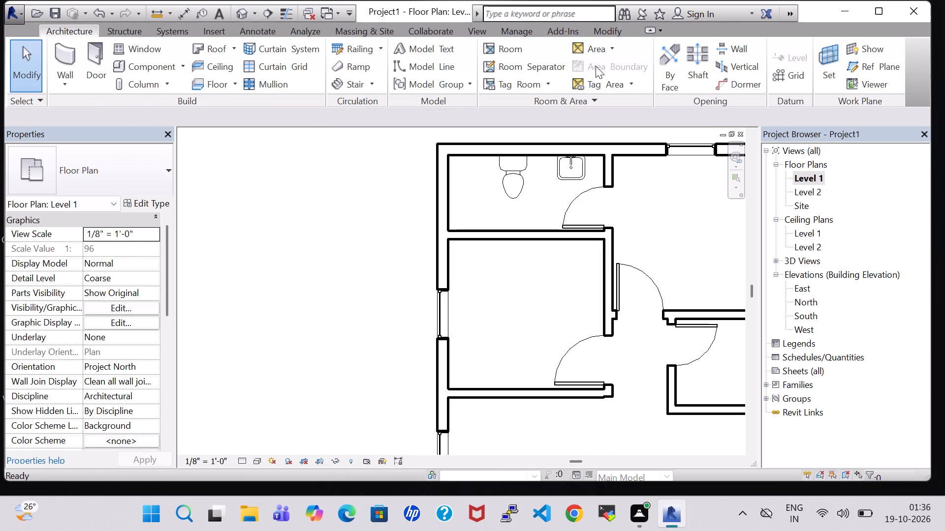
left_click(598, 66)
left_click(138, 70)
left_click(598, 65)
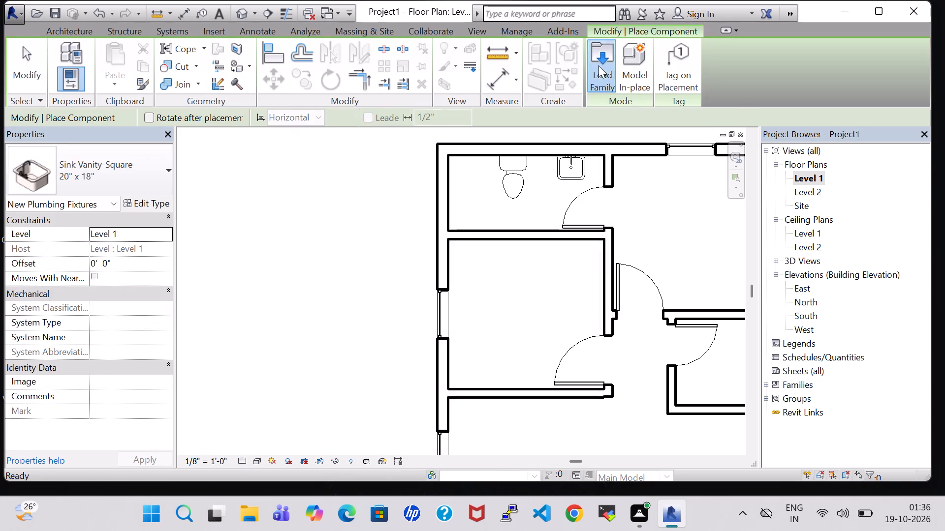
left_click(550, 336)
key("p")
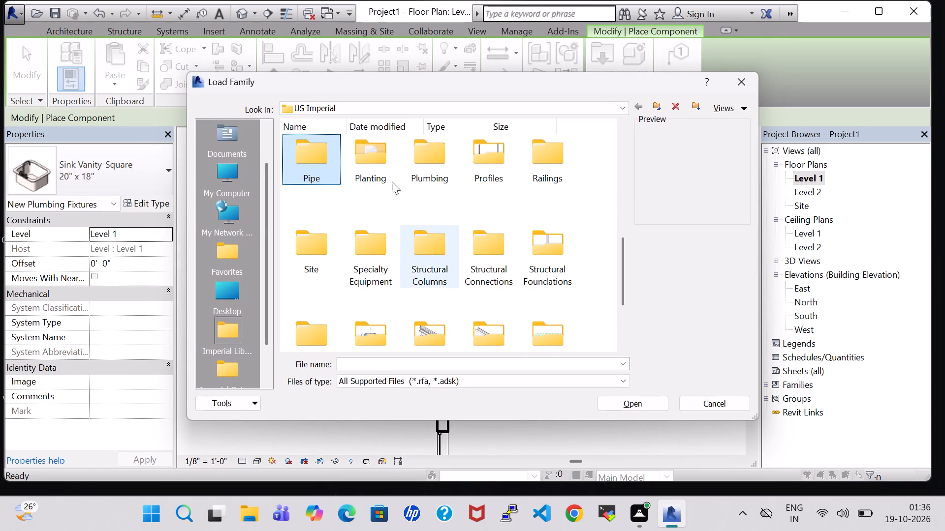
double_click(412, 172)
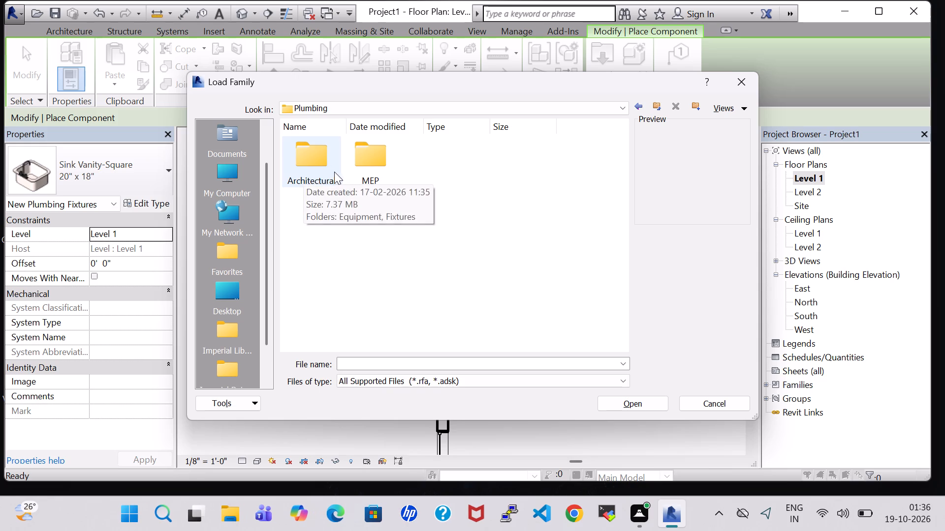
double_click(331, 172)
double_click(369, 166)
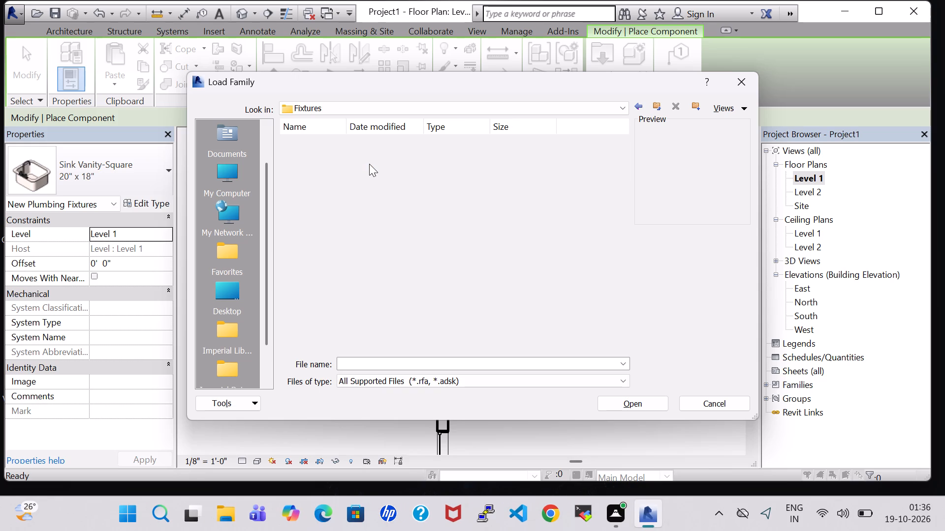
double_click(333, 171)
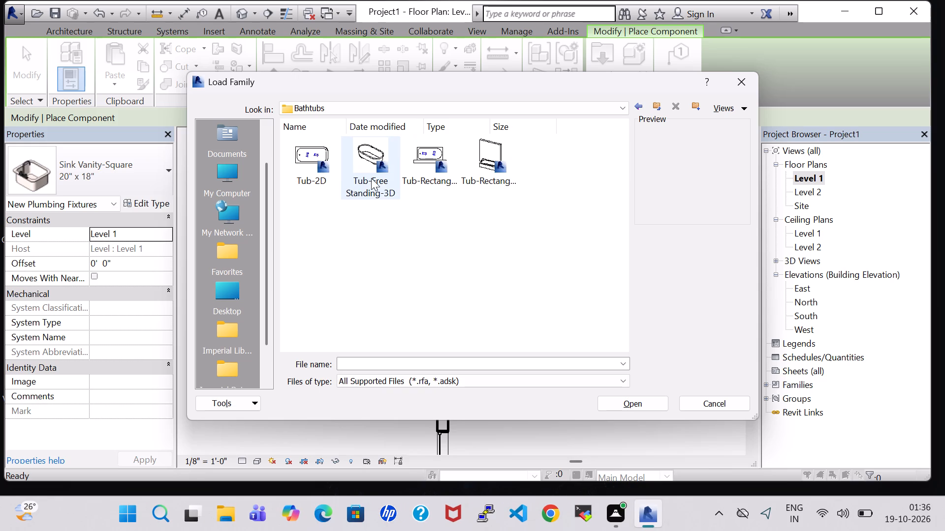
left_click(369, 165)
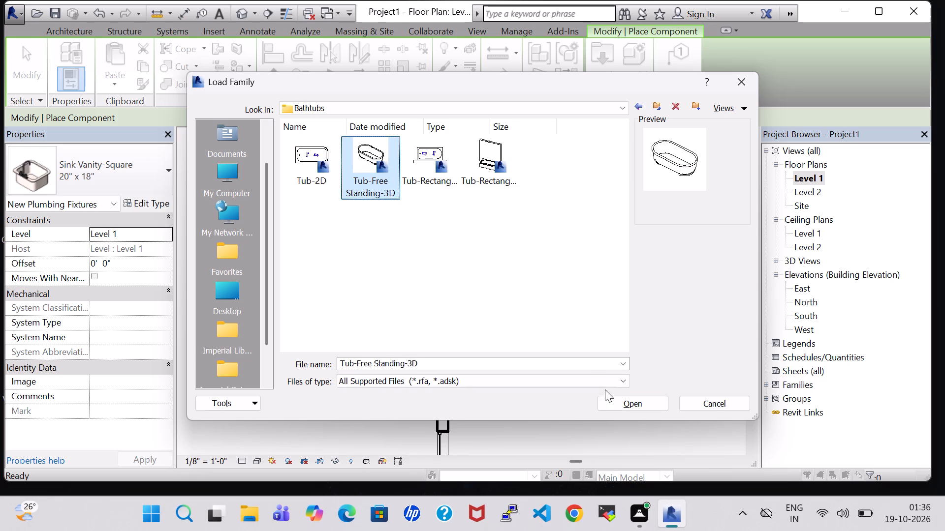
left_click(625, 410)
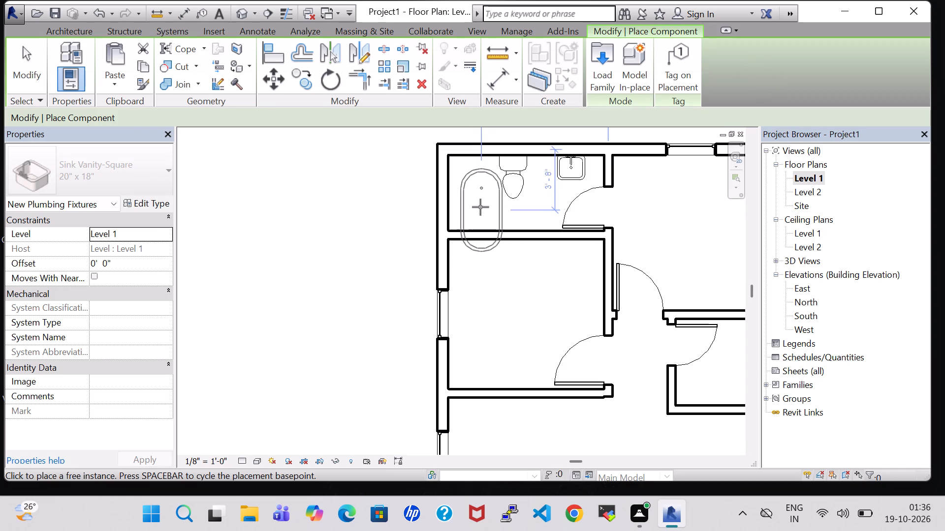
Orient the 30" x 60" free-standing tub lengthwise north–south for placement in the northwest room, west of the toilet.
scroll(456, 184, "up", 1)
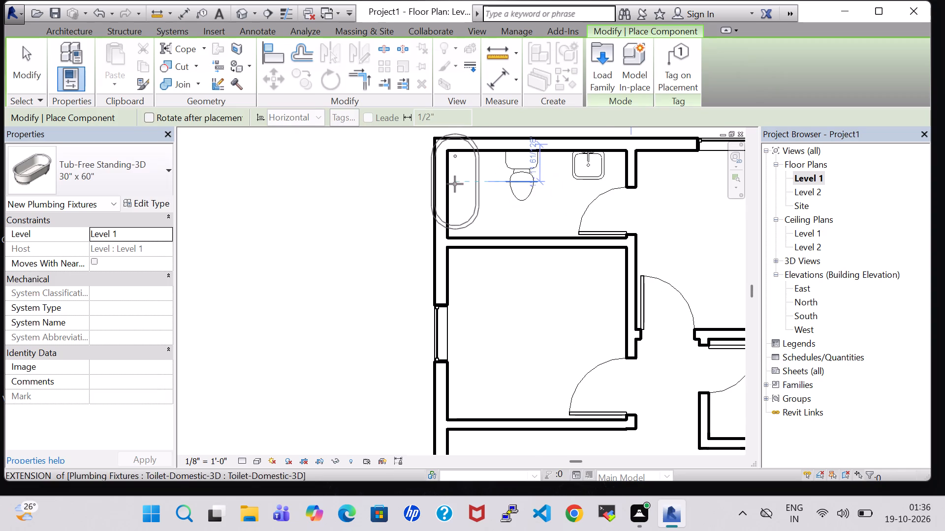
key("space")
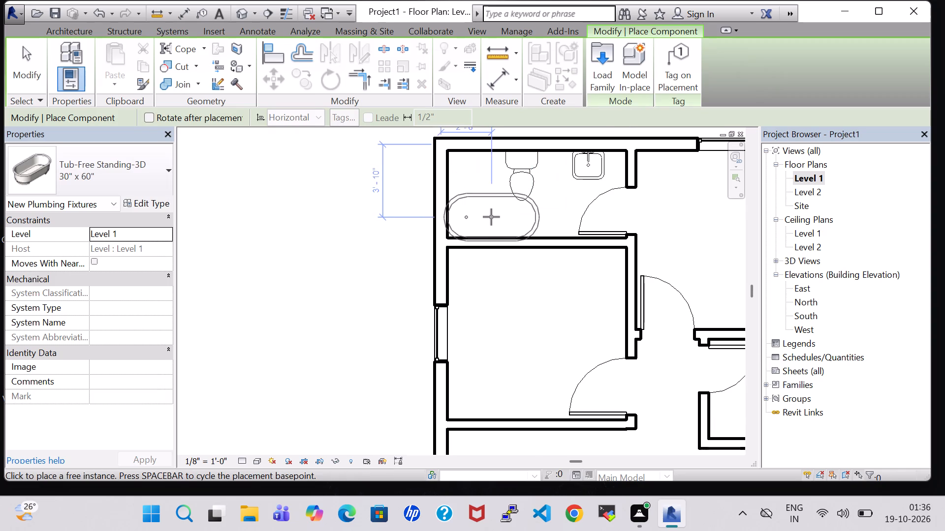
key("space")
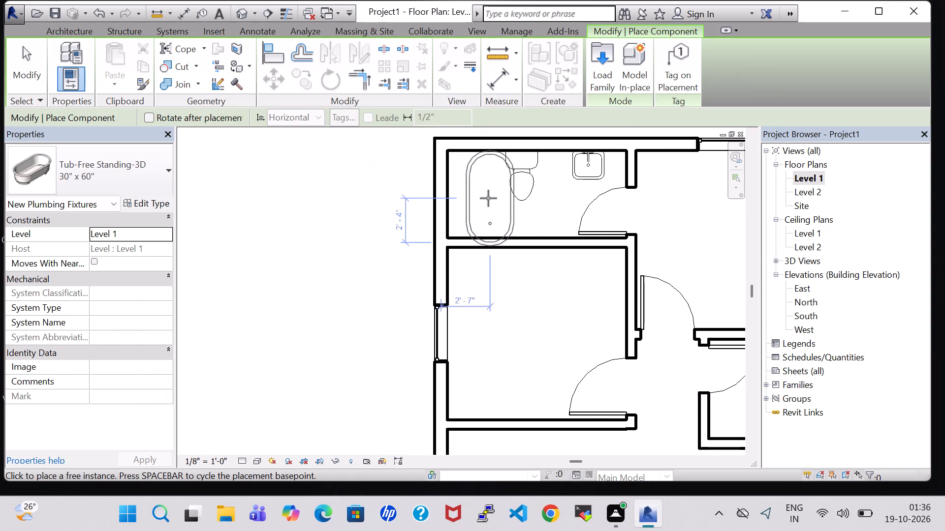
key("space")
key("space")
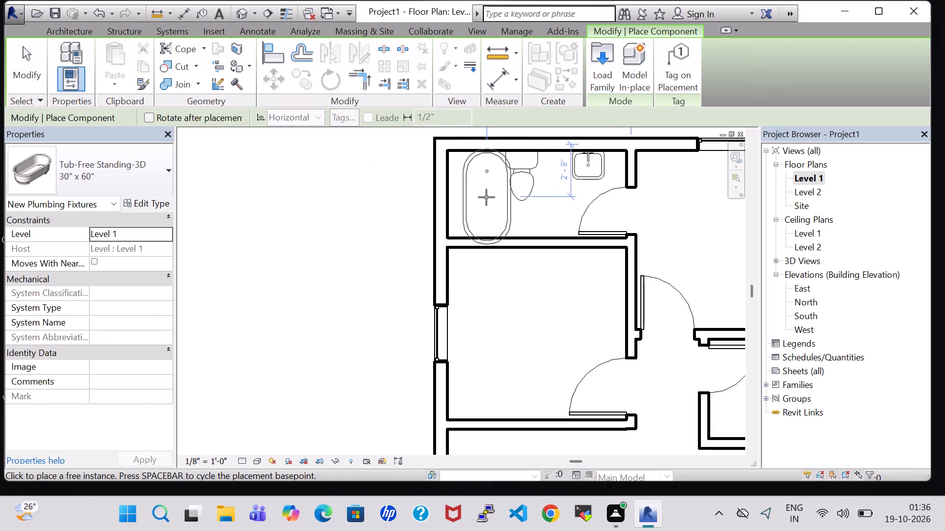
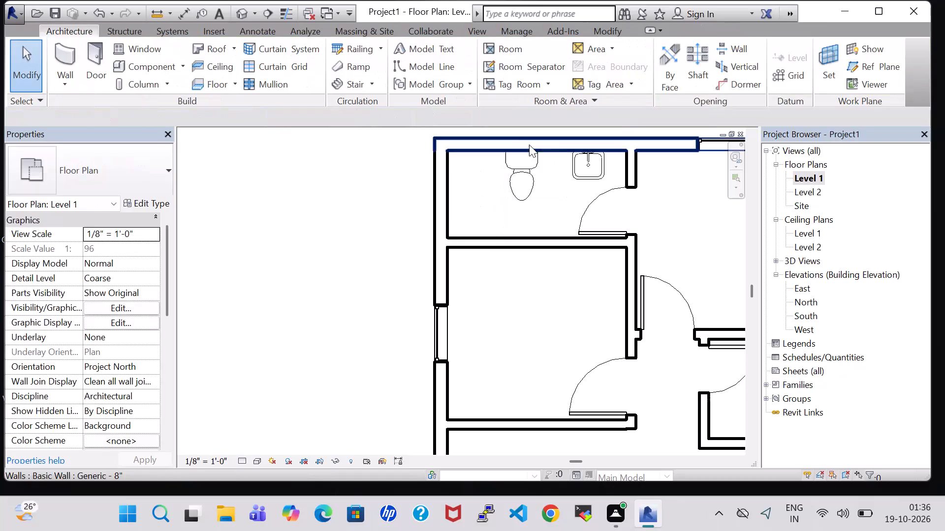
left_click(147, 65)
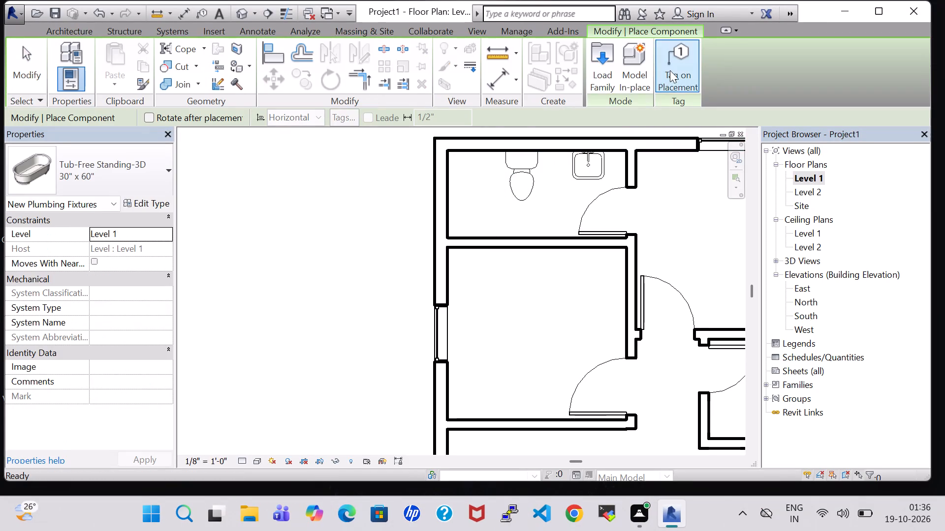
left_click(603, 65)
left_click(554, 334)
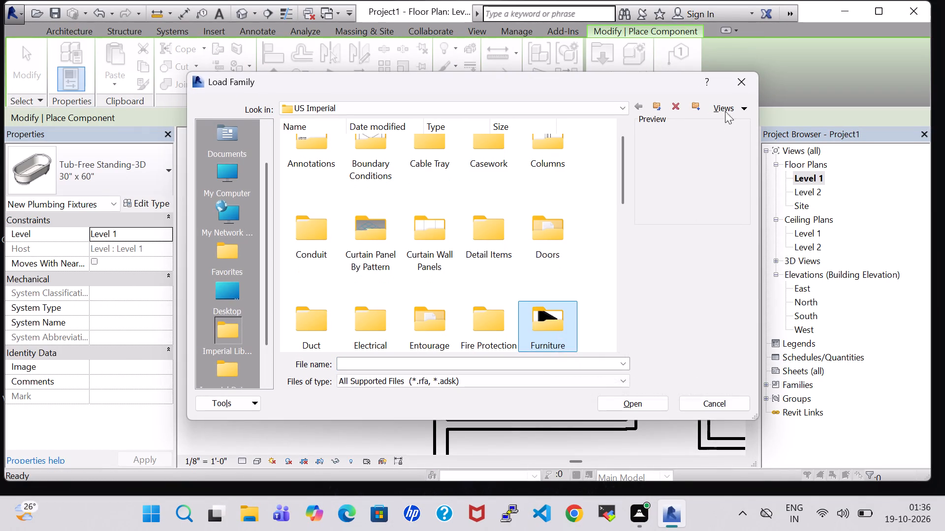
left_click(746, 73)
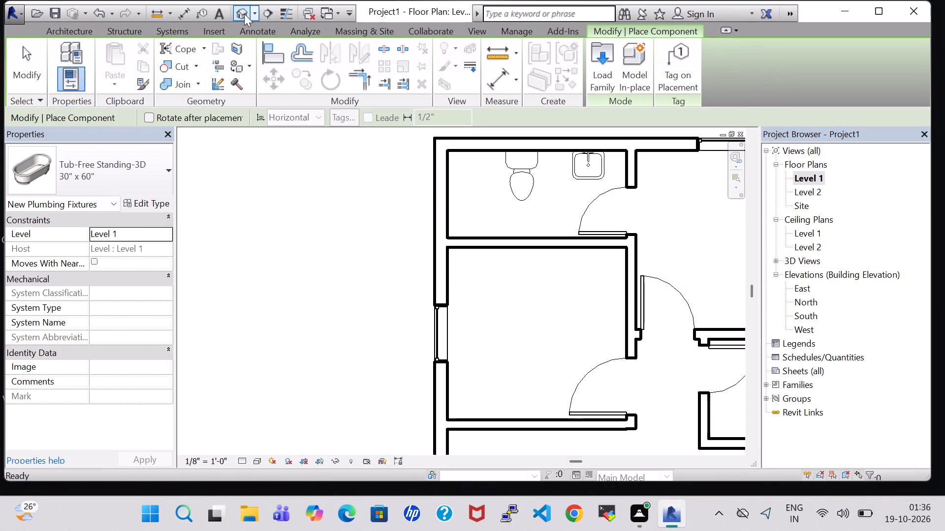
Open the 3D view and examine the toilet and sink in the northwest bathroom from above.
left_click(244, 14)
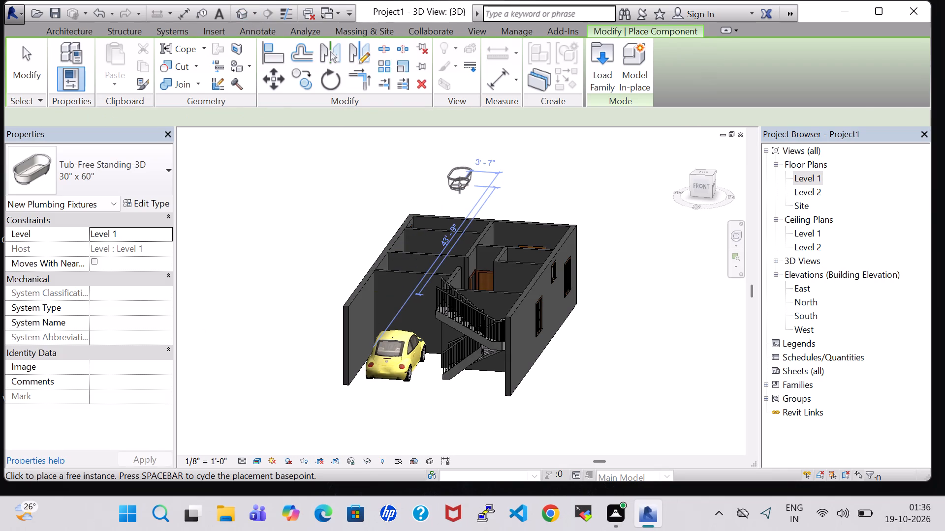
key("Escape")
middle_click_drag(460, 185, 474, 297, "shift")
middle_click_drag(497, 184, 491, 299)
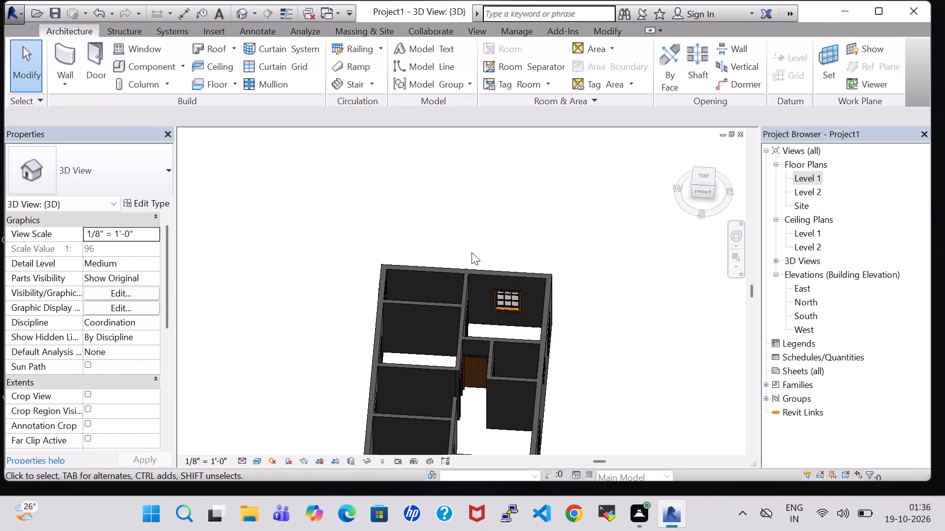
middle_click_drag(445, 212, 454, 287, "shift")
scroll(456, 284, "up", 4)
middle_click_drag(421, 156, 446, 206)
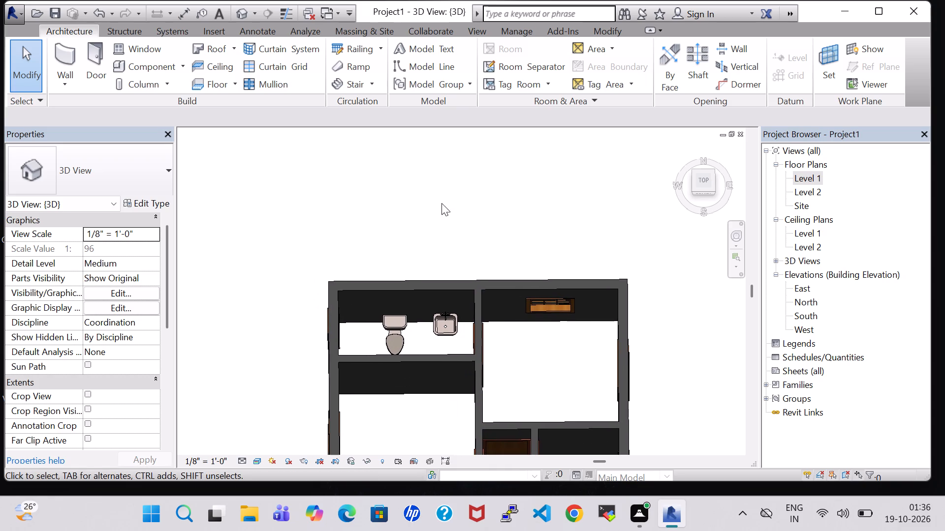
middle_click_drag(443, 203, 443, 271, "shift")
middle_click_drag(449, 260, 455, 214)
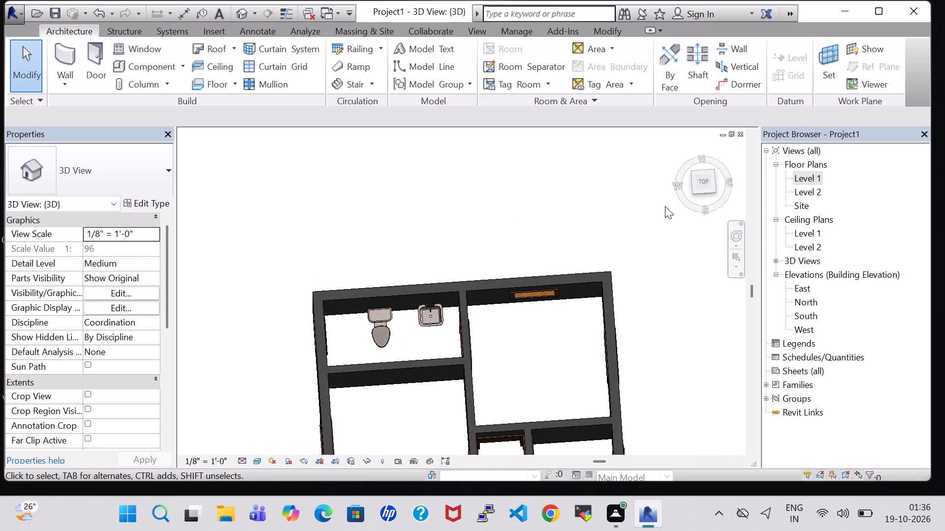
Load the Floor Drain - Round family from Plumbing, MEP, Fixtures, Drains in the US Imperial library.
left_click(155, 67)
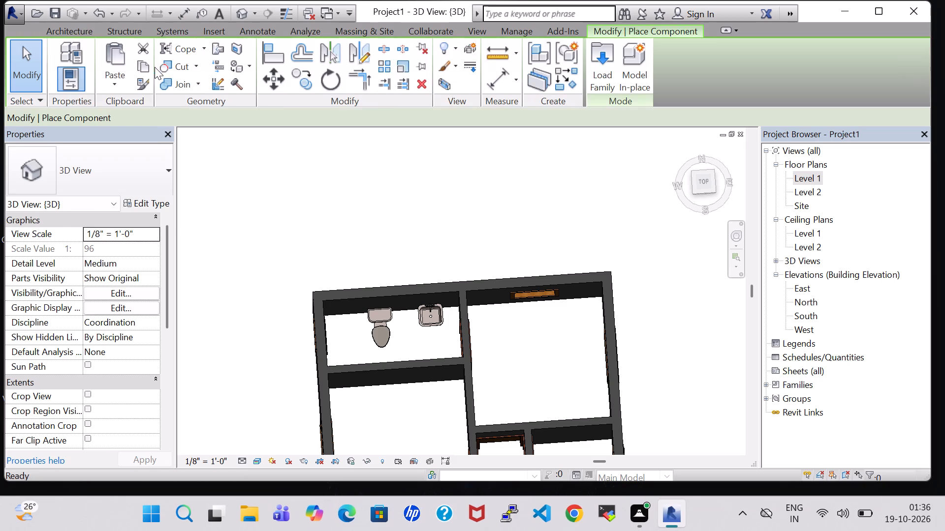
left_click(597, 73)
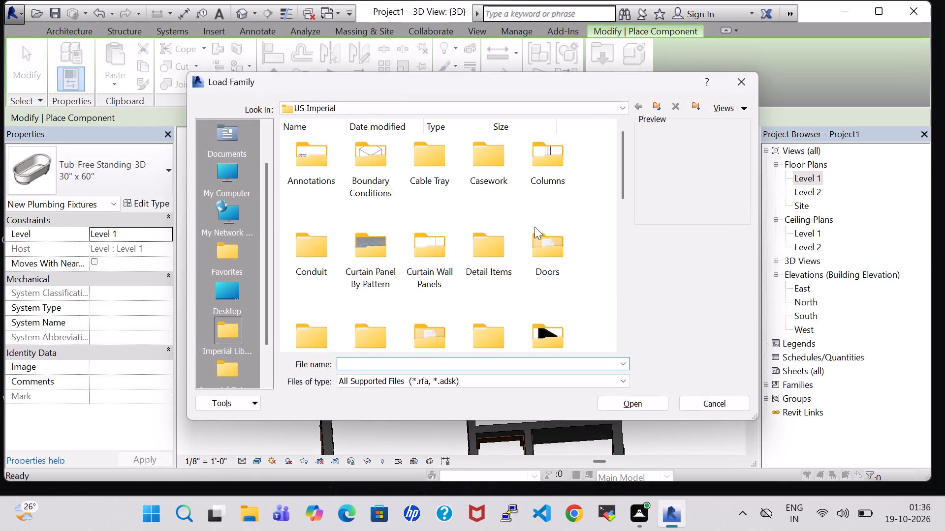
scroll(535, 235, "down", 1)
double_click(560, 210)
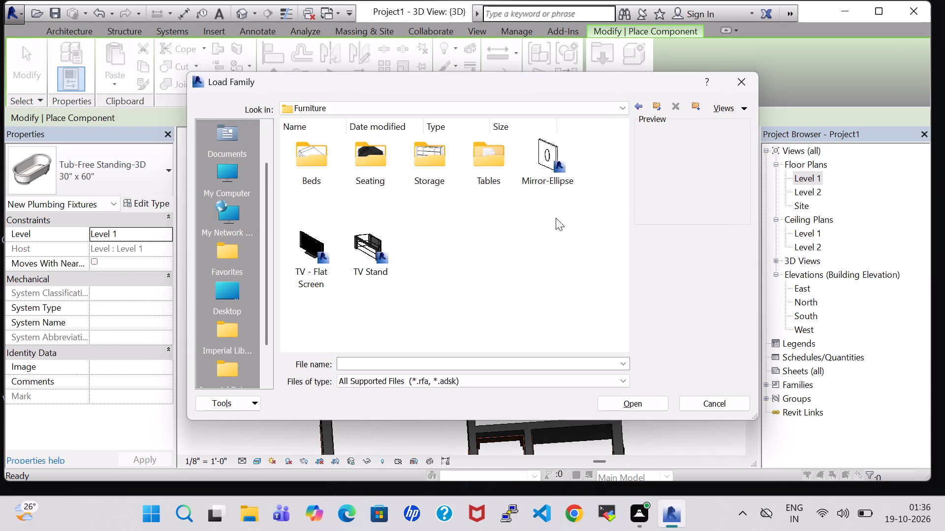
left_click(640, 109)
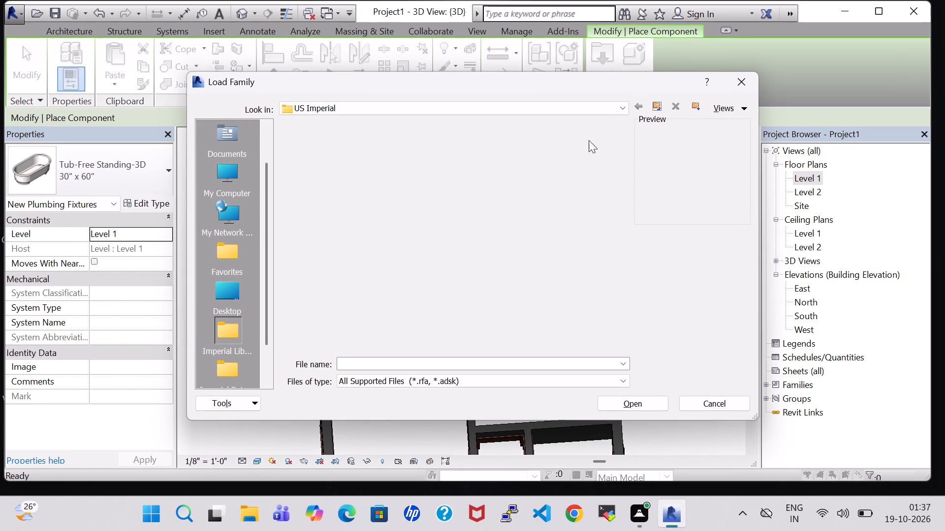
left_click(487, 250)
key("p")
double_click(411, 165)
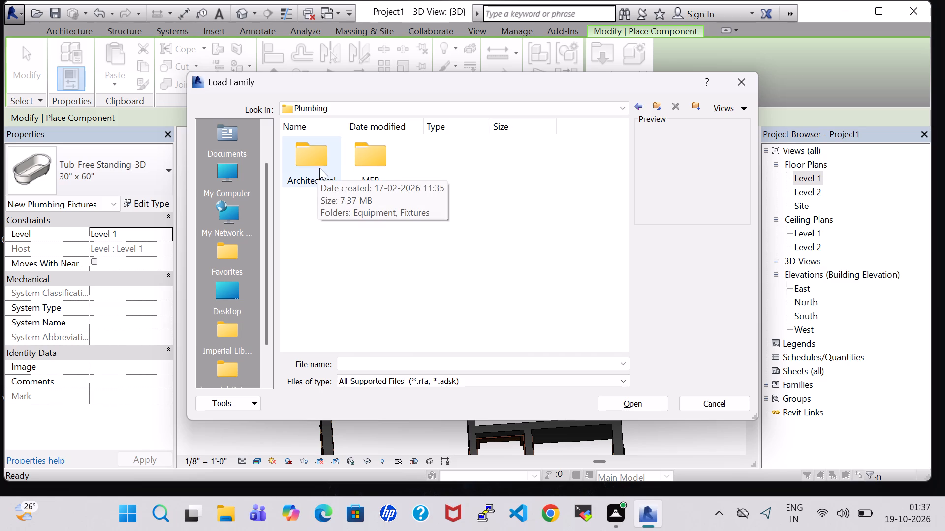
left_click(381, 159)
triple_click(383, 163)
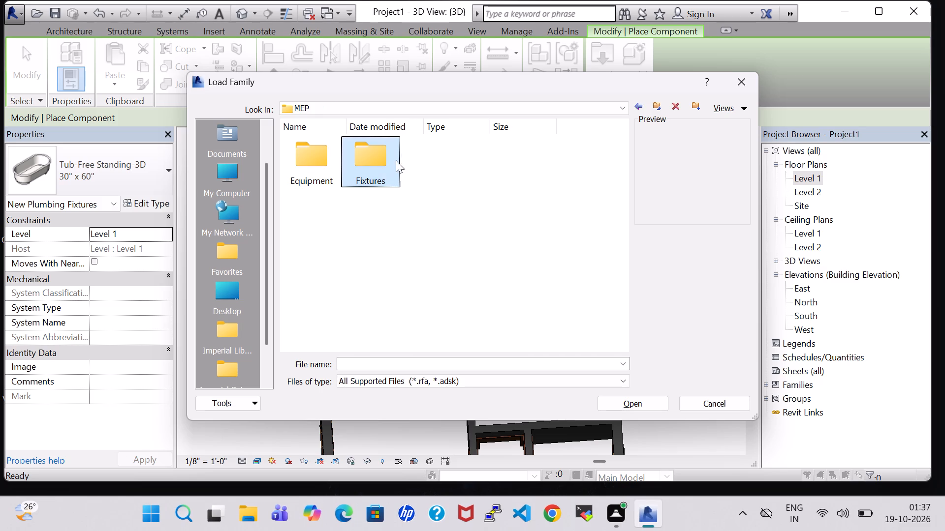
double_click(374, 162)
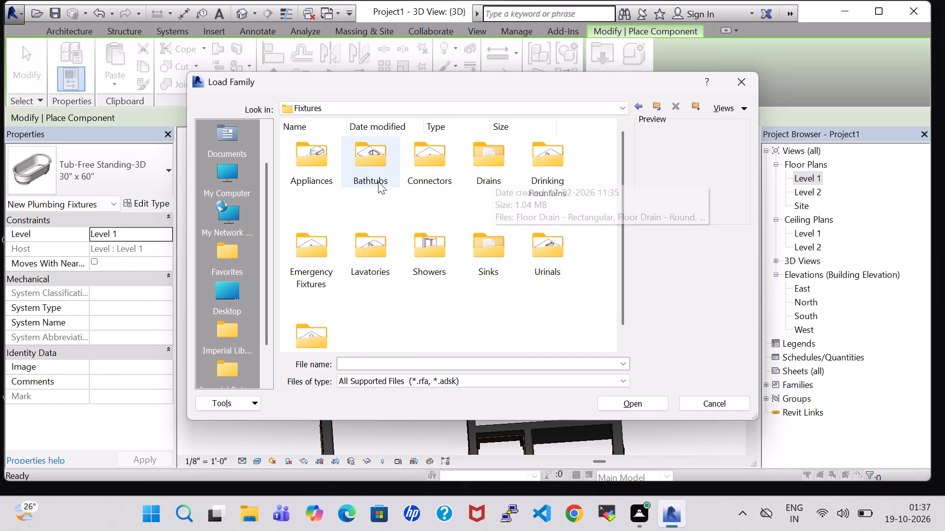
double_click(493, 166)
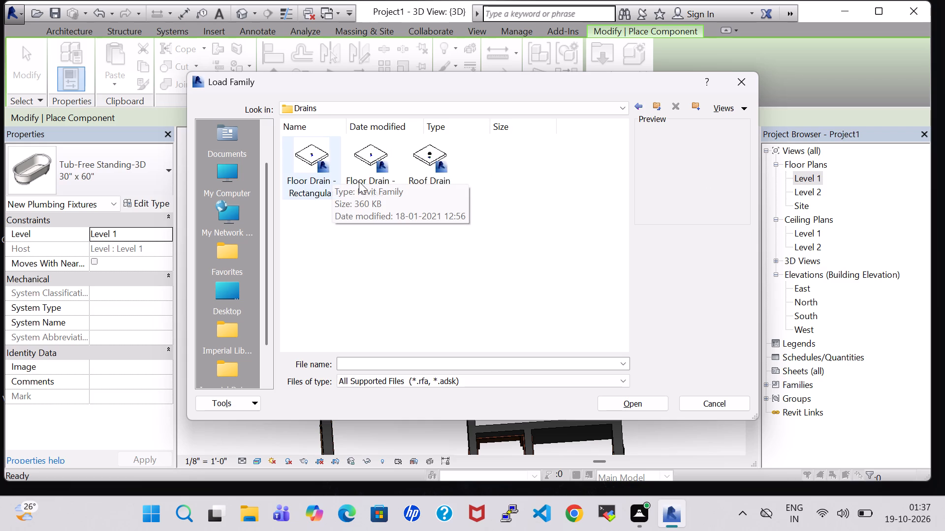
left_click(358, 170)
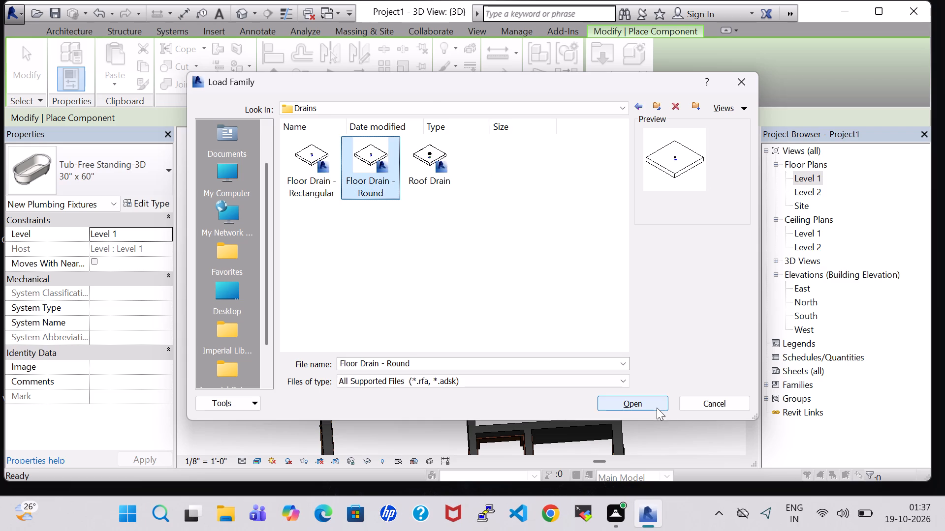
left_click(657, 408)
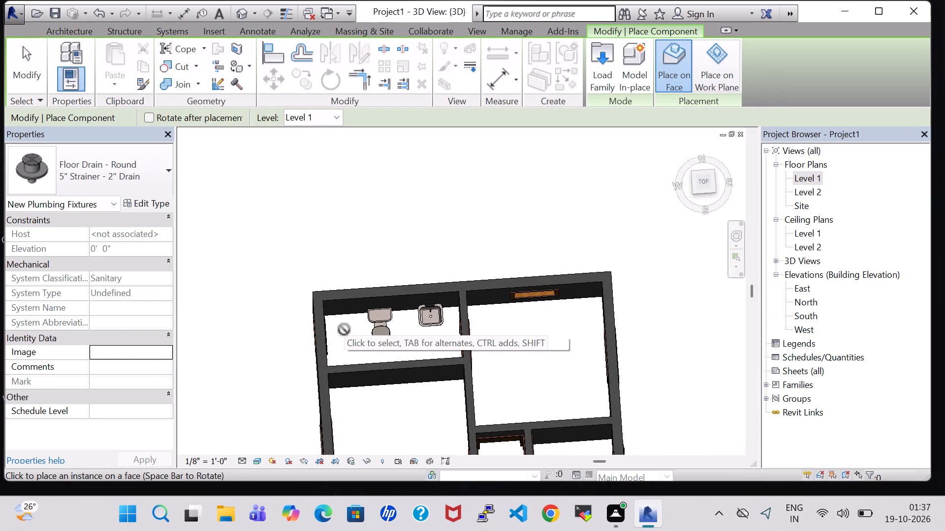
Place a 5" Strainer - 2" Drain round floor drain on the Level 1 work plane, west of the toilet, about 8'-7" from the bathroom's east wall.
left_click(720, 63)
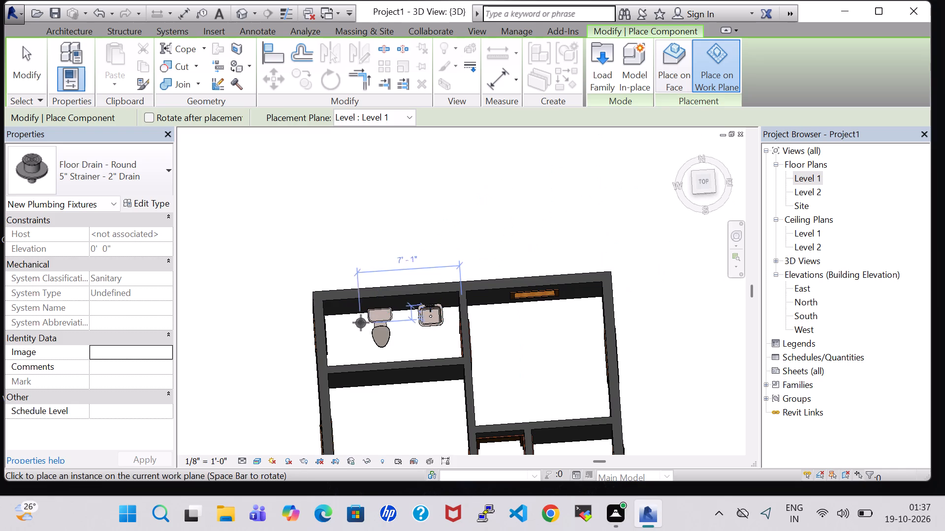
scroll(345, 324, "up", 5)
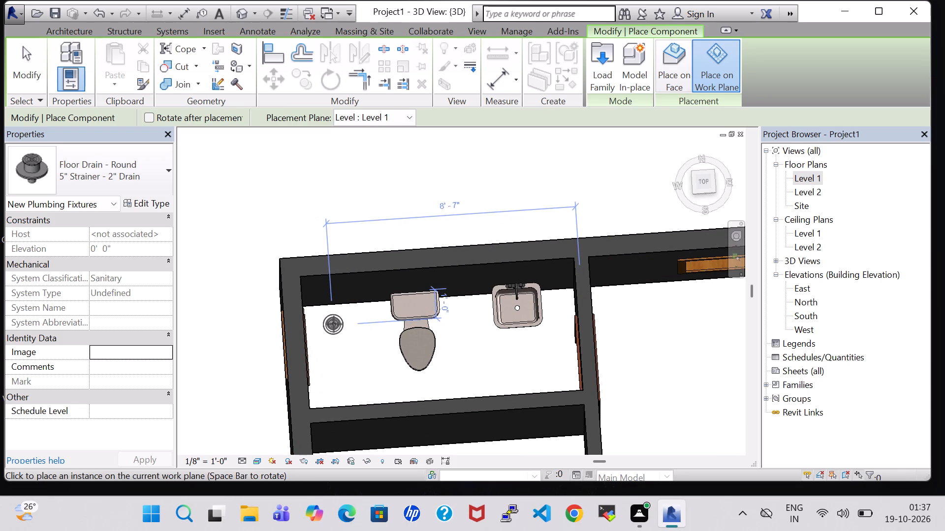
left_click(334, 324)
key("Escape")
key("Escape")
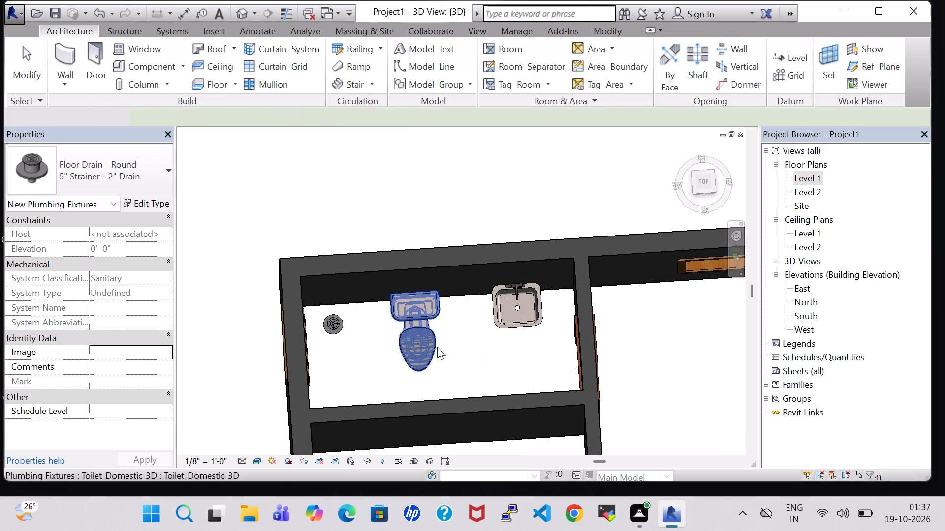
In the Level 1 floor plan, place a tagged room in the northwest bathroom.
double_click(816, 181)
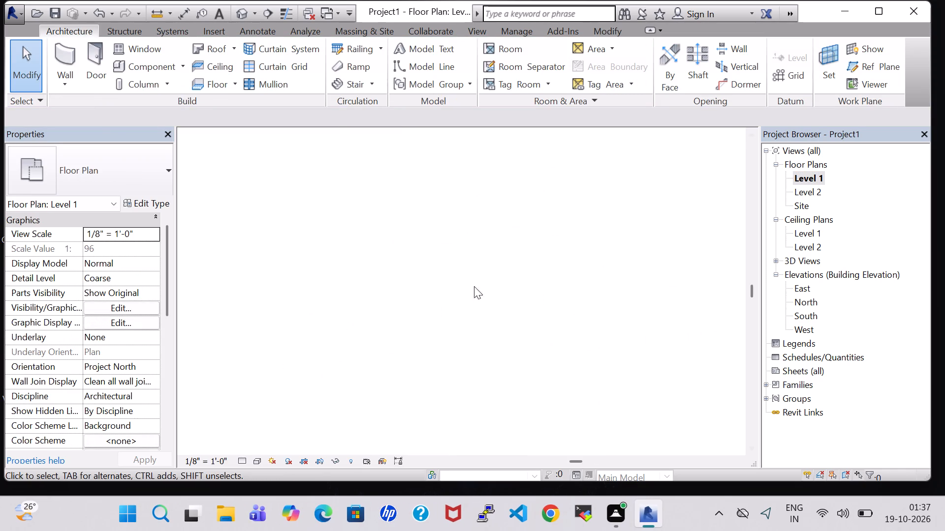
scroll(465, 295, "down", 3)
left_click(529, 47)
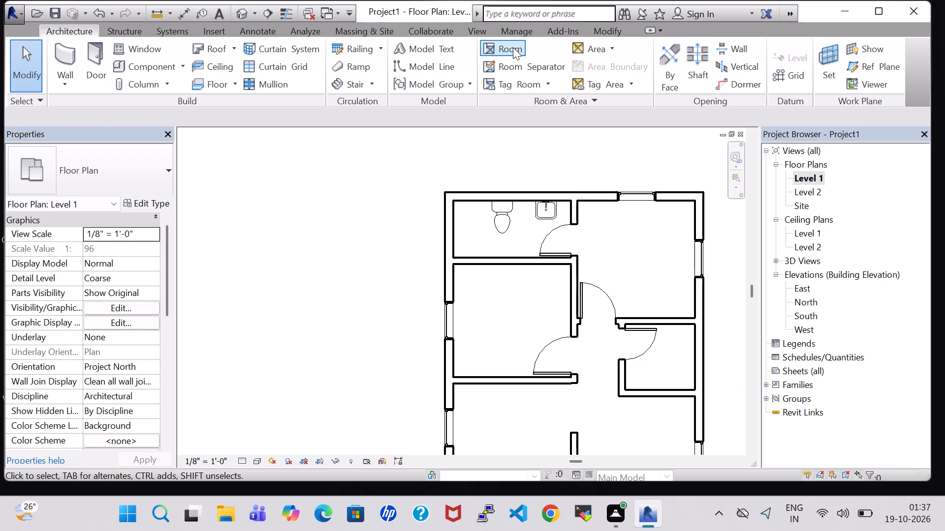
left_click(511, 47)
left_click(502, 235)
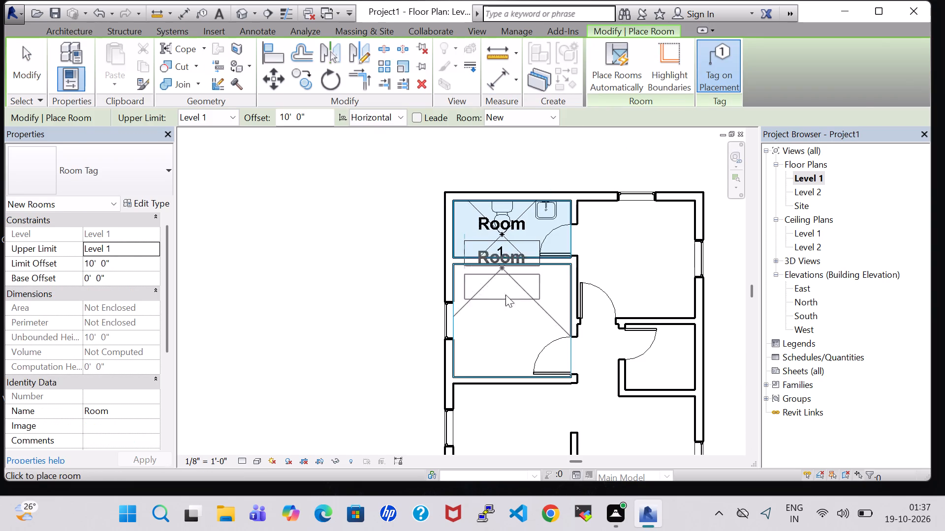
key("Escape")
Turn off Show Room Number in the Room Tag type properties.
left_click(136, 200)
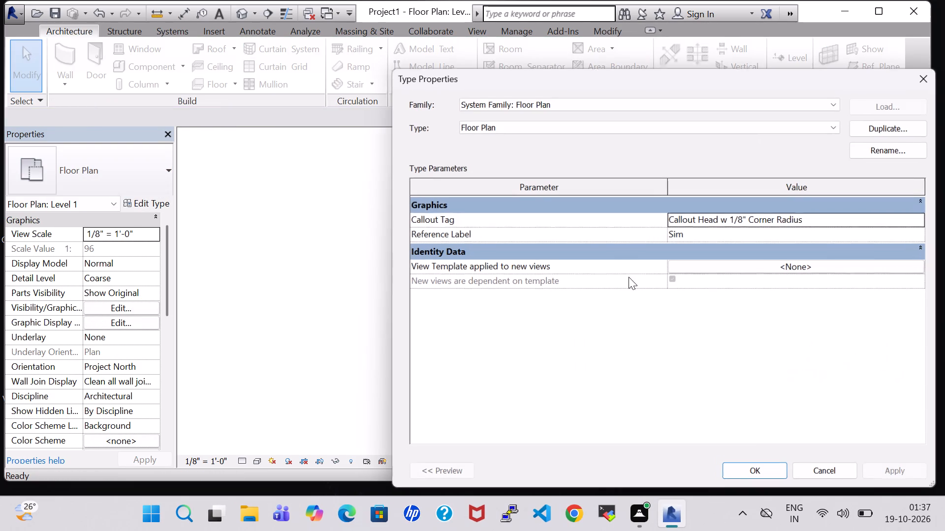
left_click(928, 77)
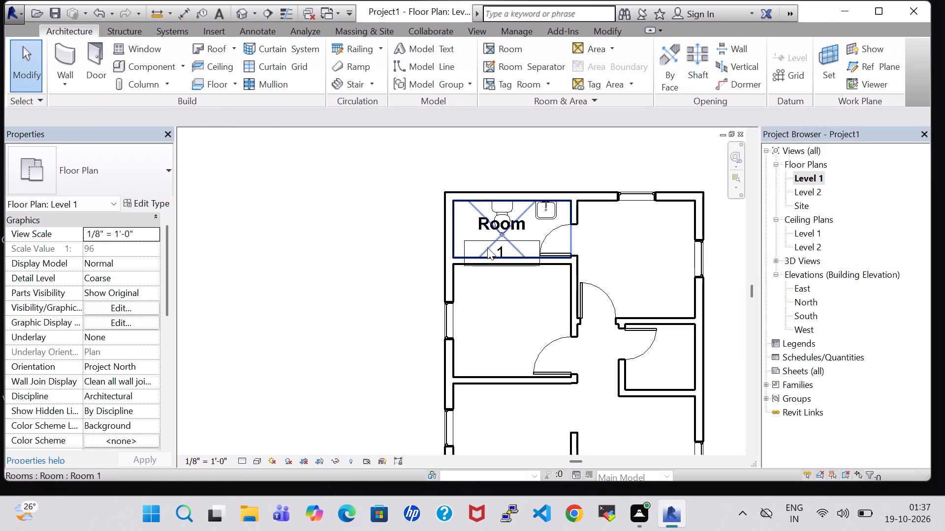
left_click(506, 231)
left_click(141, 202)
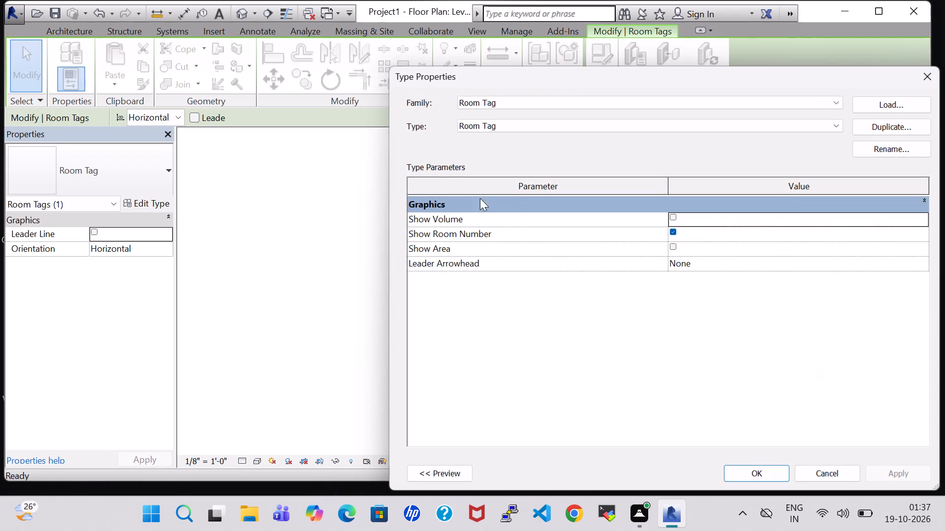
left_click(672, 231)
left_click(760, 478)
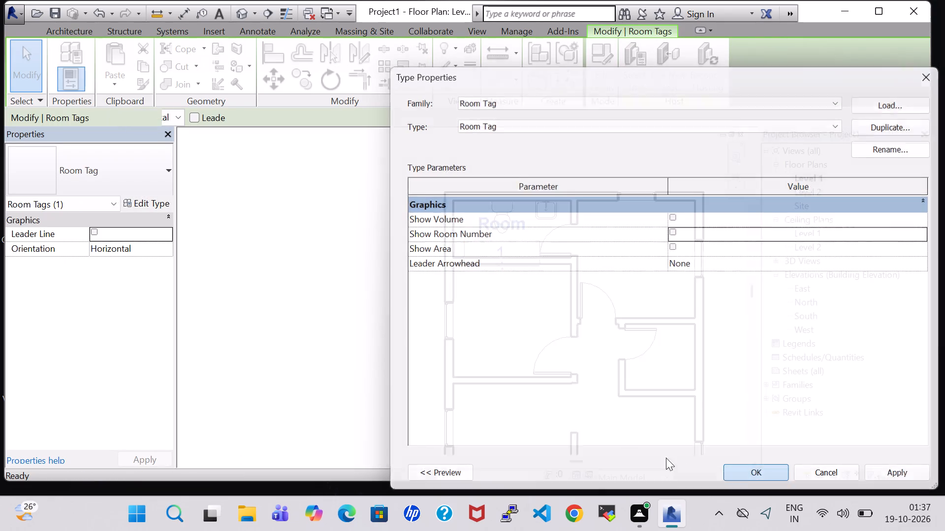
Rename the northwest bathroom's room as A.TOILET through its tag.
double_click(522, 230)
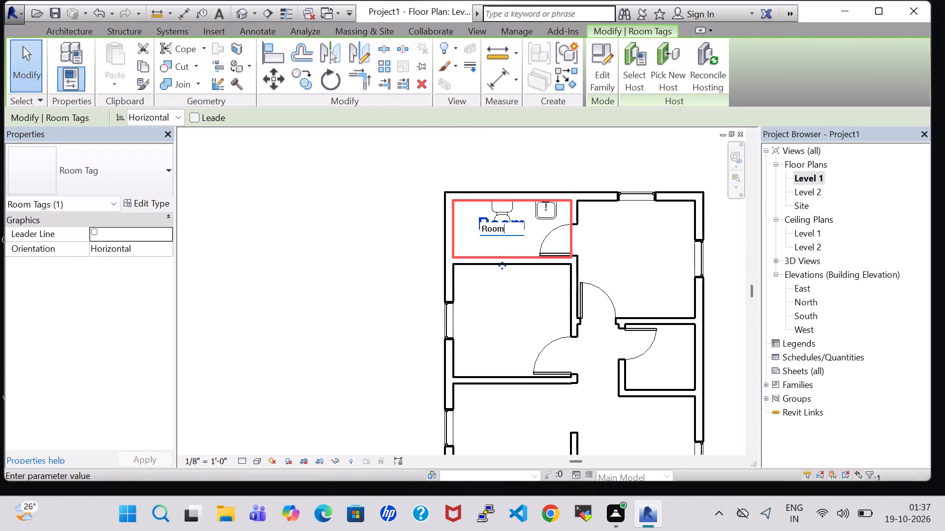
key("BackSpace")
key("BackSpace")
key("BackSpace")
key("BackSpace")
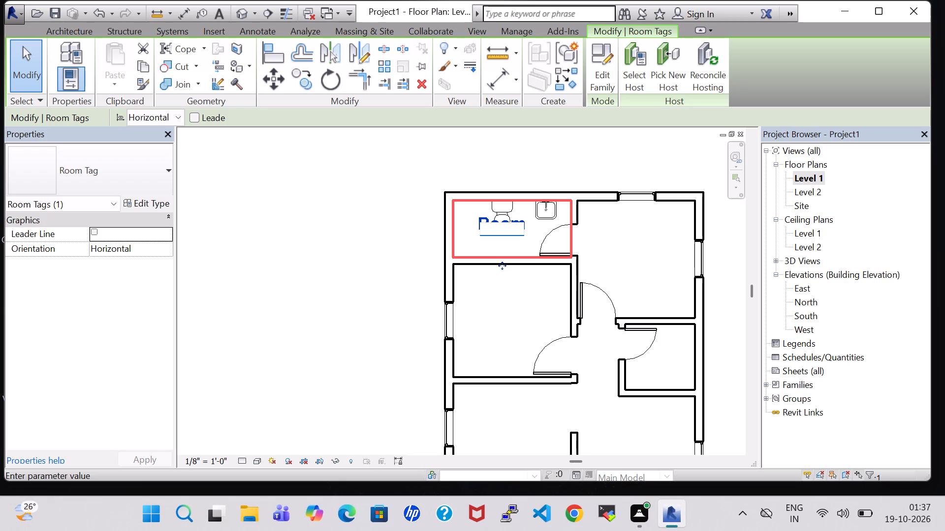
type("A,")
key("BackSpace")
type(".TOILET")
key("Return")
Nudge the A.TOILET room tag slightly south and east within the northwest bathroom.
key("Down")
key("Down")
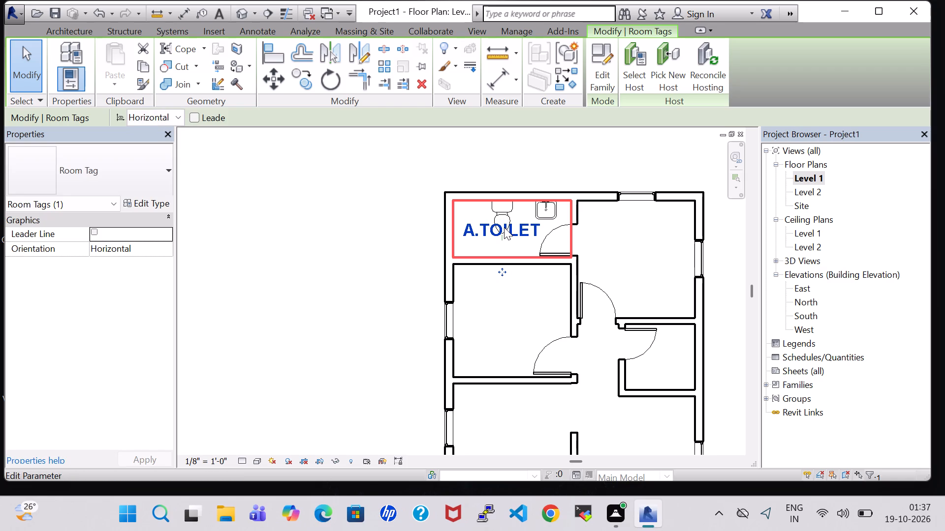
left_click(489, 298)
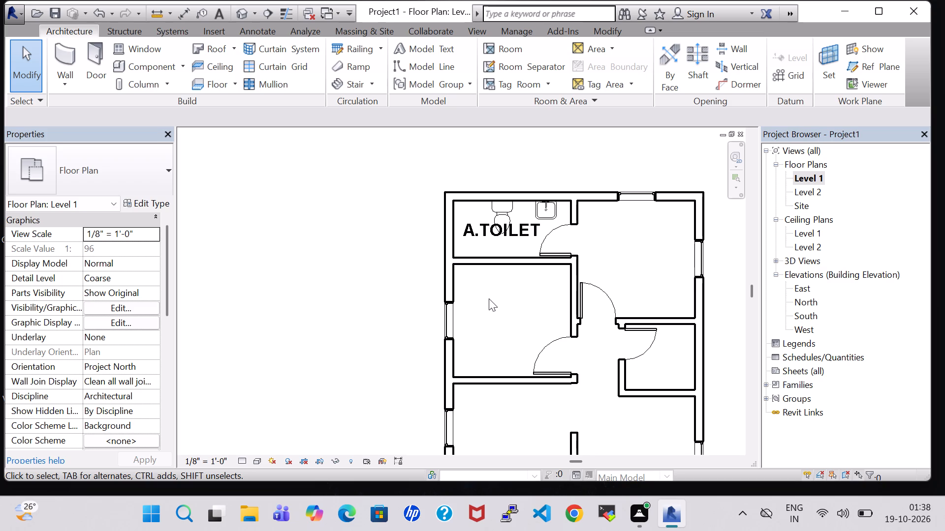
key("Right")
key("Right")
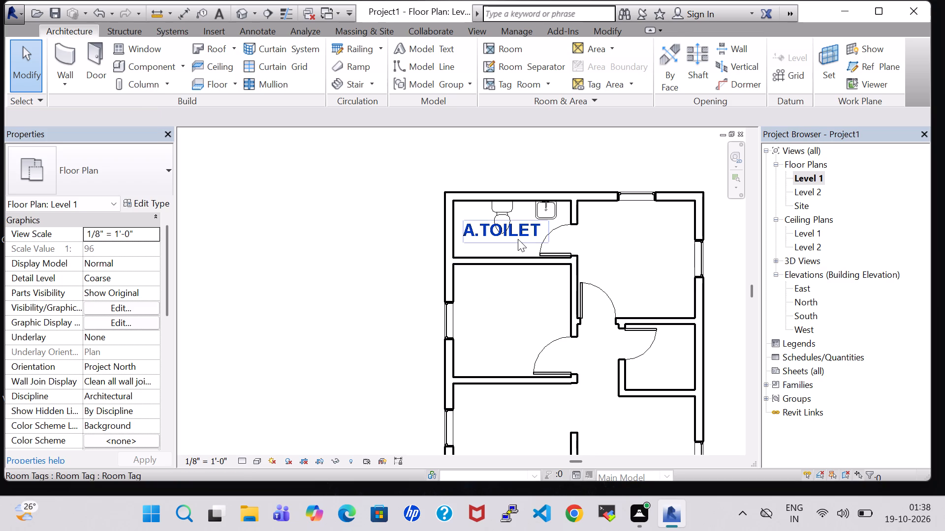
left_click(518, 239)
key("Right")
key("Right")
key("Down")
left_click(523, 324)
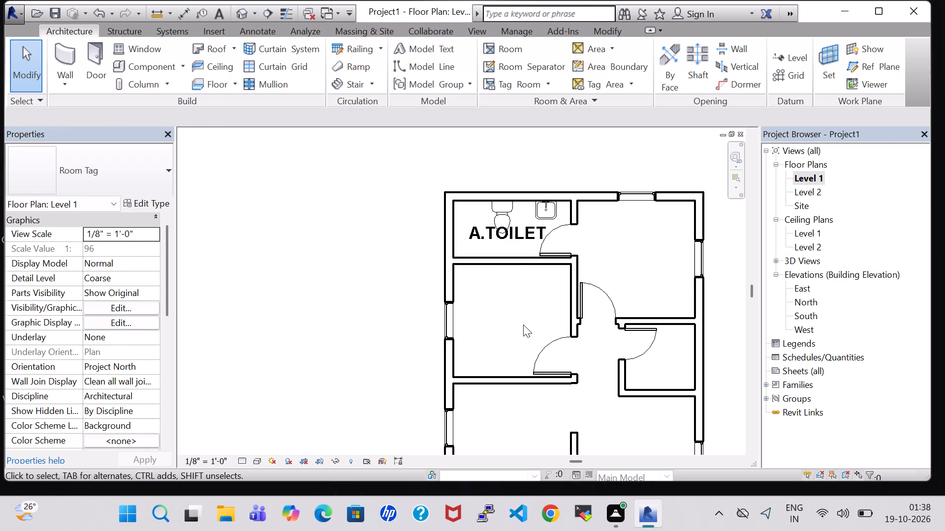
Load the Bed-Box family from the Furniture Beds folder of the US Imperial library for component placement.
middle_click_drag(523, 324, 503, 323)
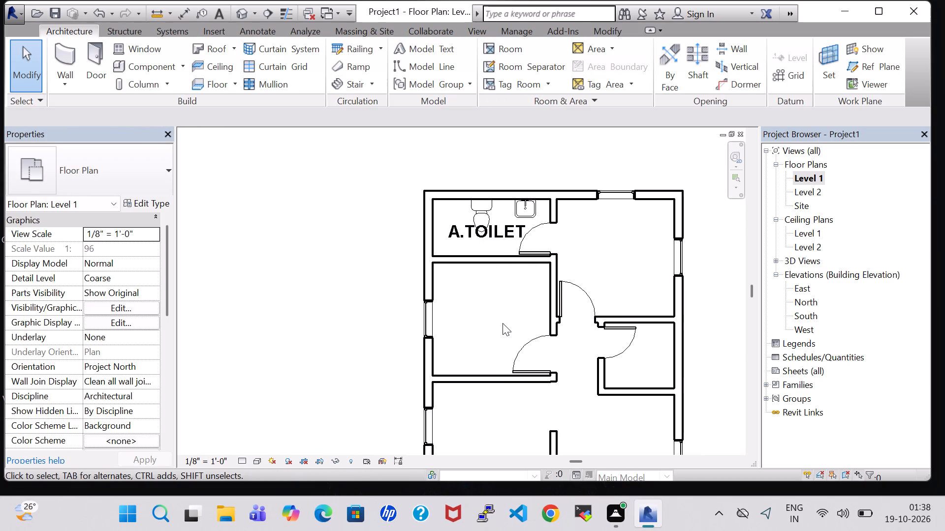
scroll(503, 323, "down", 2)
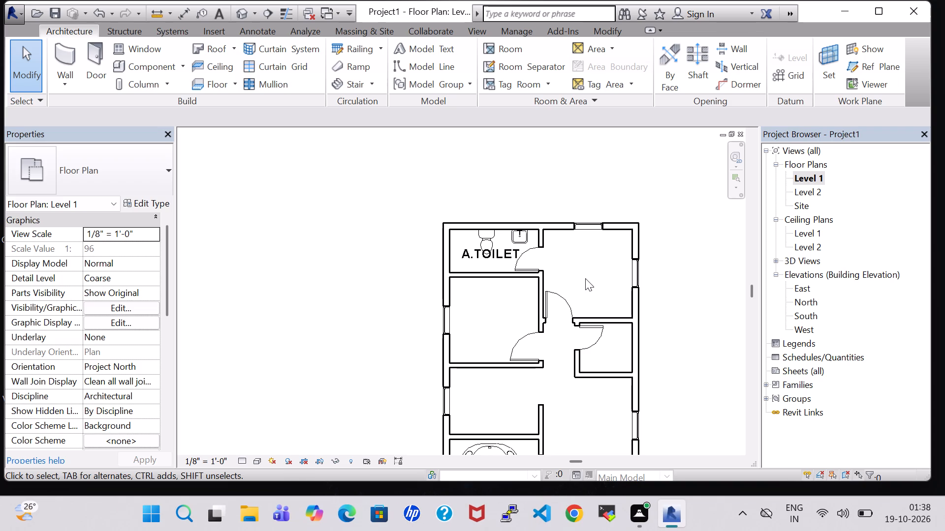
left_click(142, 68)
left_click(588, 75)
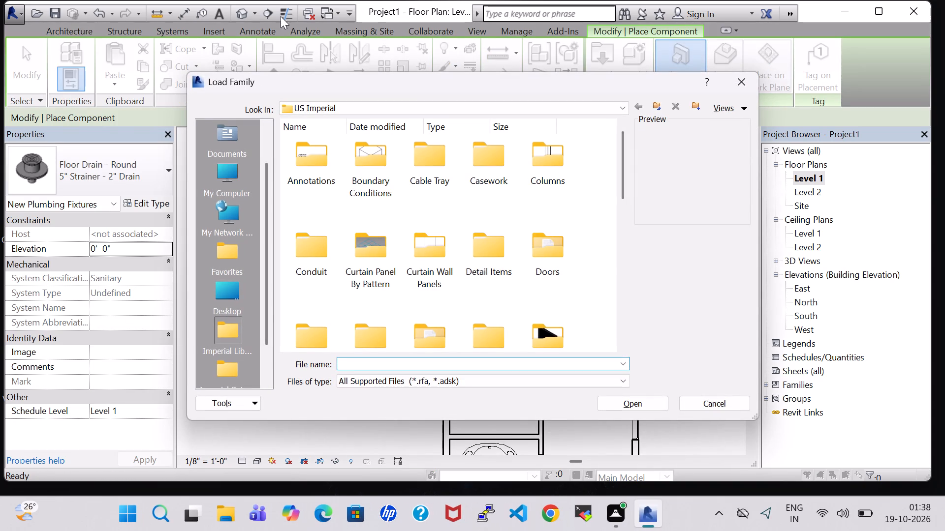
double_click(530, 337)
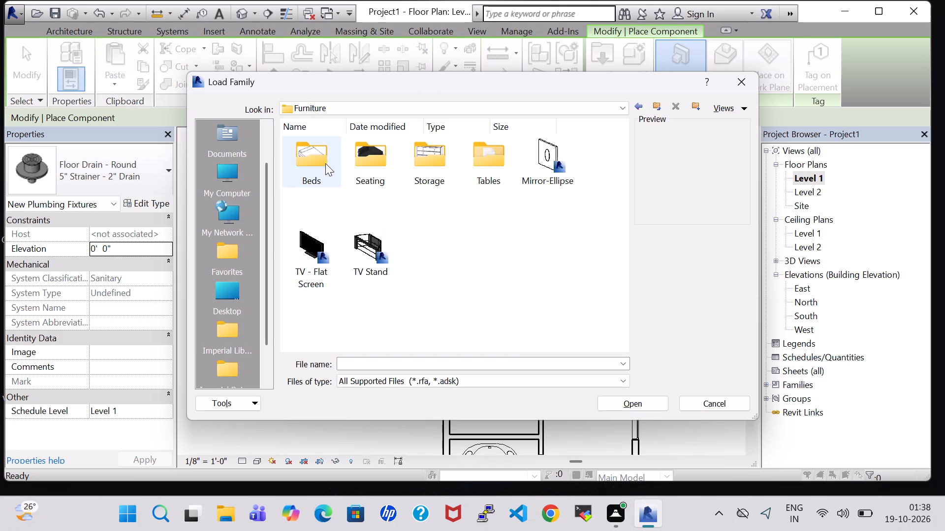
double_click(319, 155)
left_click(311, 154)
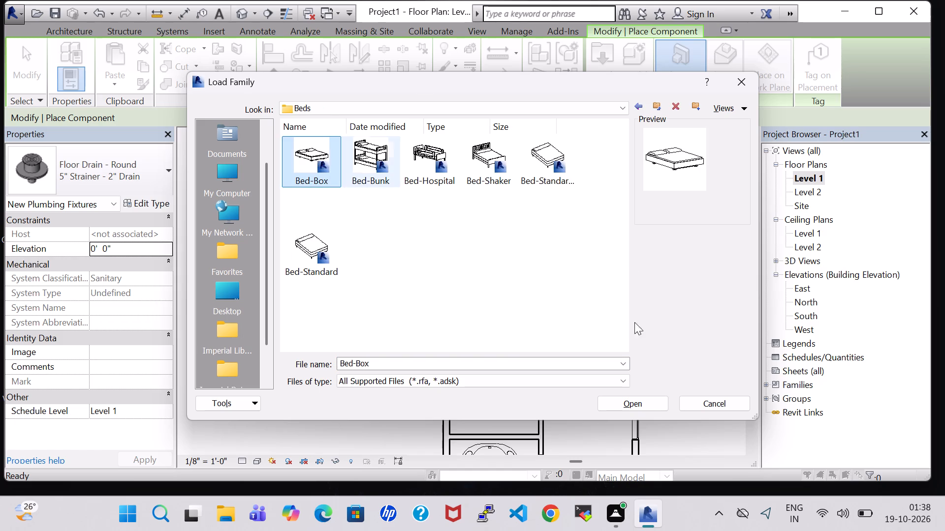
left_click(653, 399)
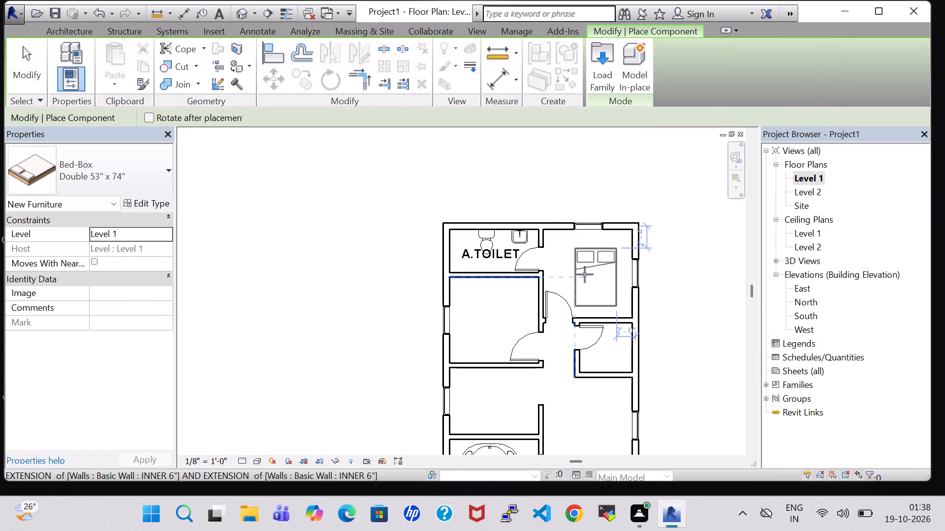
Place the Double 53" x 74" Bed-Box in the northeast room, rotated with its pillows towards the east wall.
key("space")
key("space")
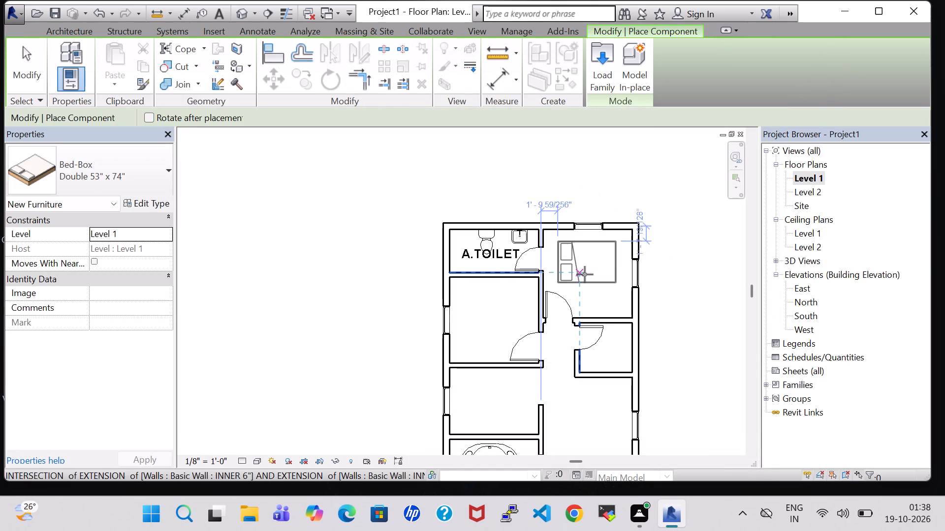
key("space")
key("space")
key("space")
key("space")
scroll(588, 275, "up", 4)
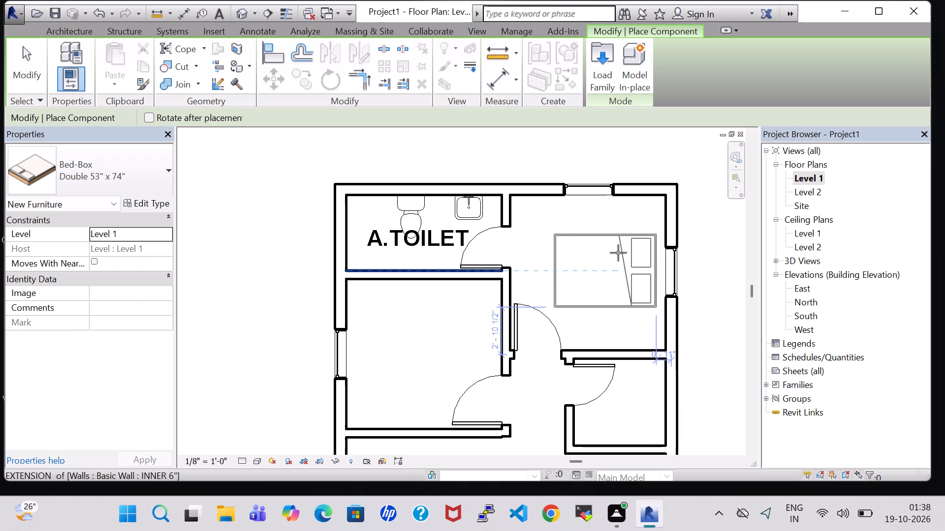
scroll(618, 252, "up", 3)
left_click(622, 252)
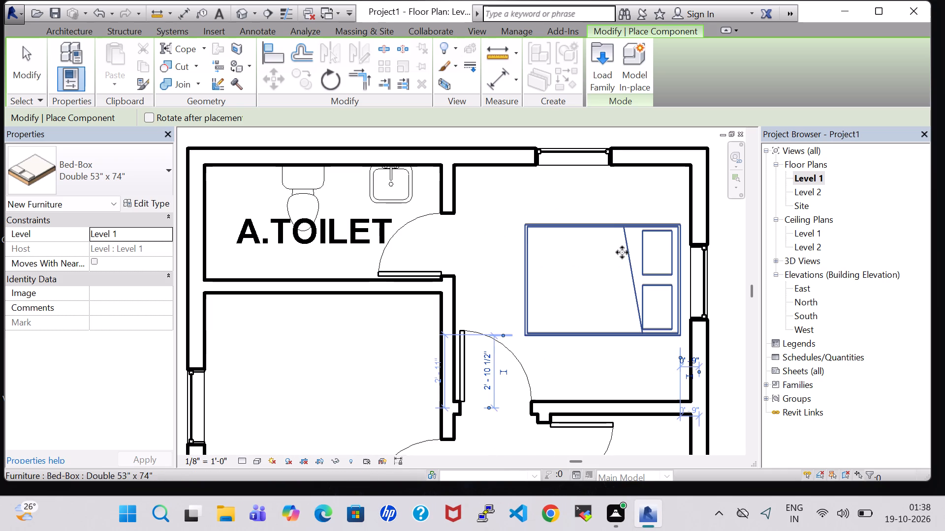
key("Escape")
key("Escape")
Nudge the bed four increments east, up against the northeast room's east wall.
left_click(640, 245)
key("Right")
key("Right")
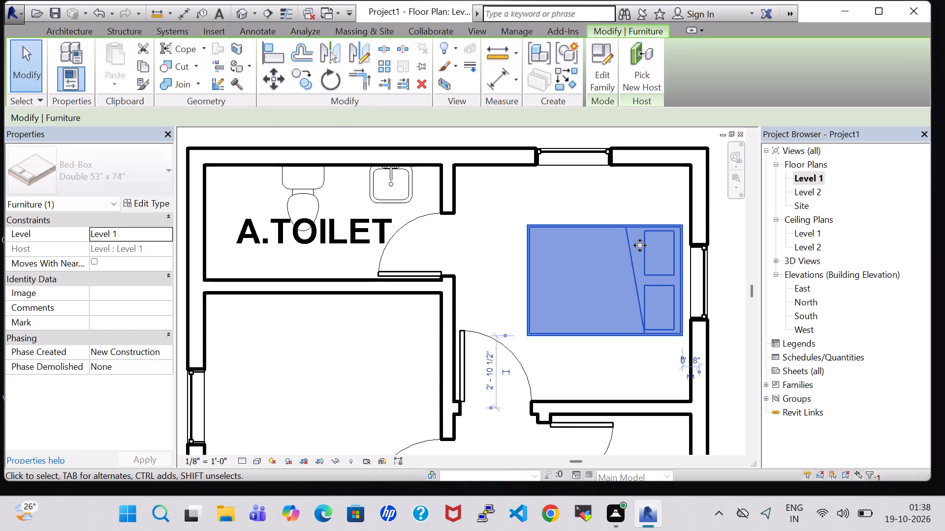
key("Right")
key("Right")
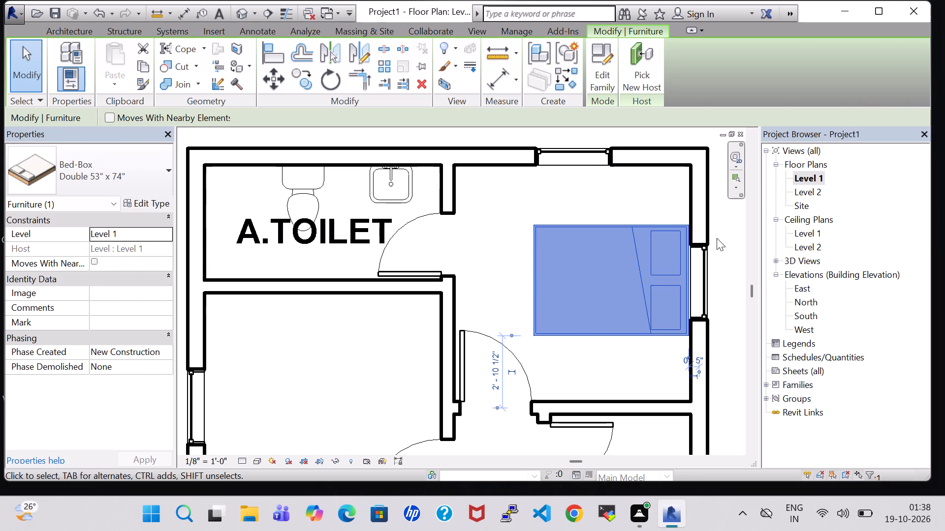
left_click(722, 238)
Load the Table-End family from the Furniture Tables folder for component placement.
scroll(722, 238, "down", 5)
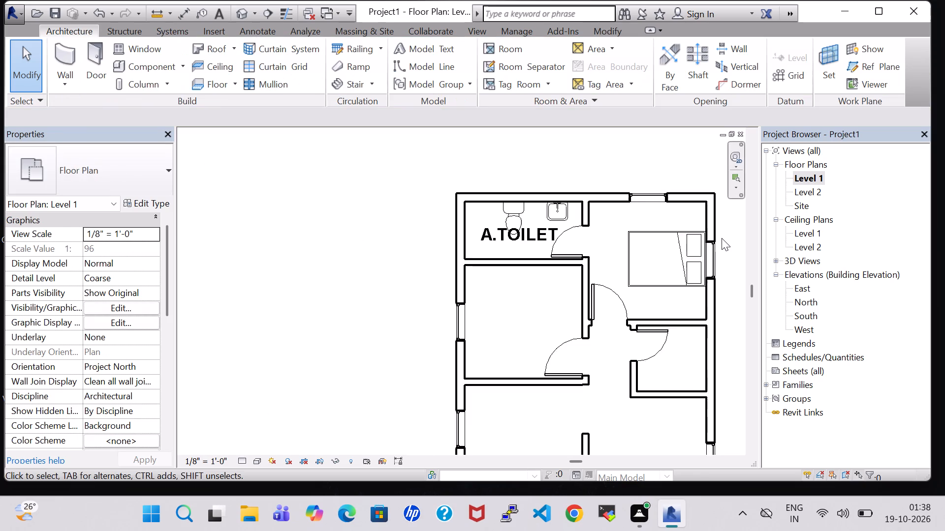
scroll(722, 238, "down", 2)
left_click(145, 59)
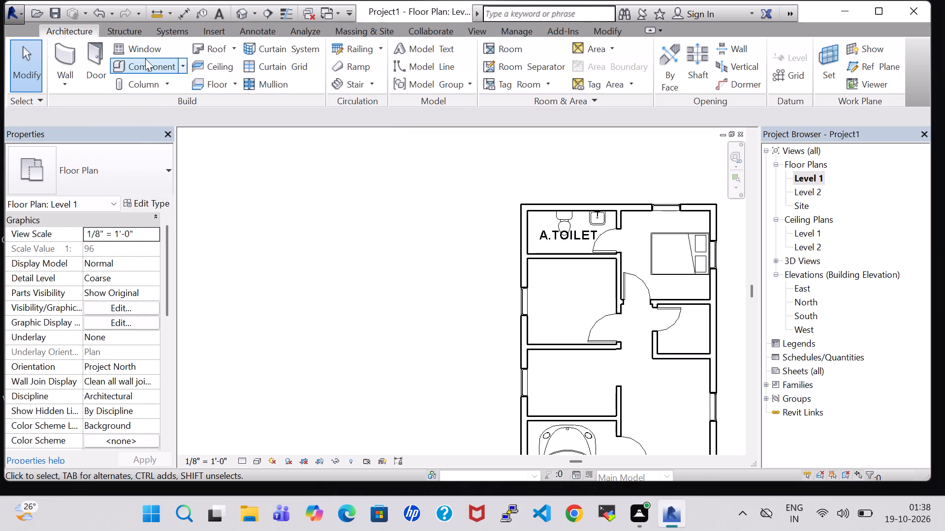
left_click(77, 34)
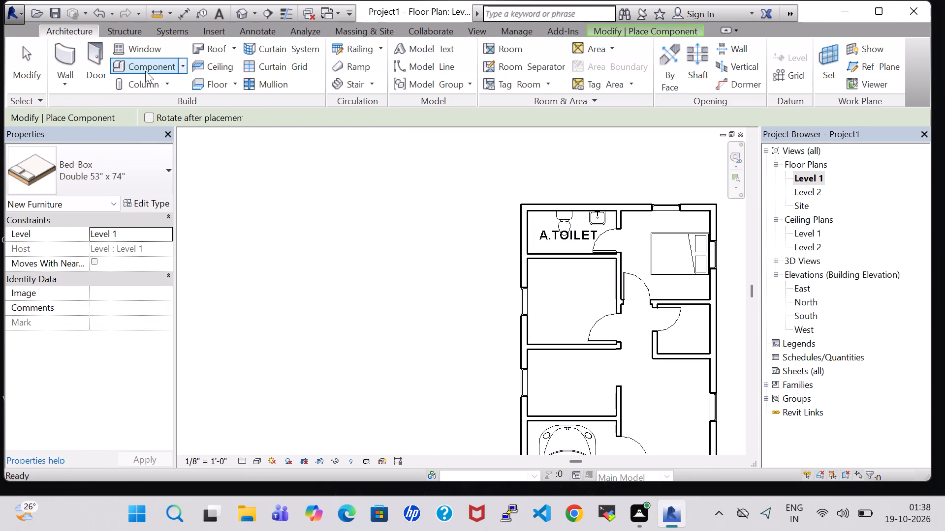
left_click(145, 71)
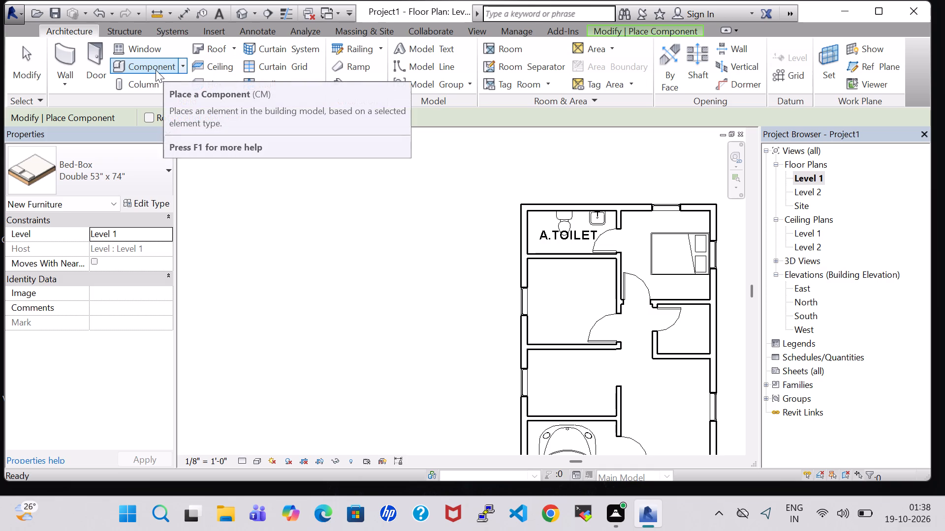
key("Escape")
left_click(154, 70)
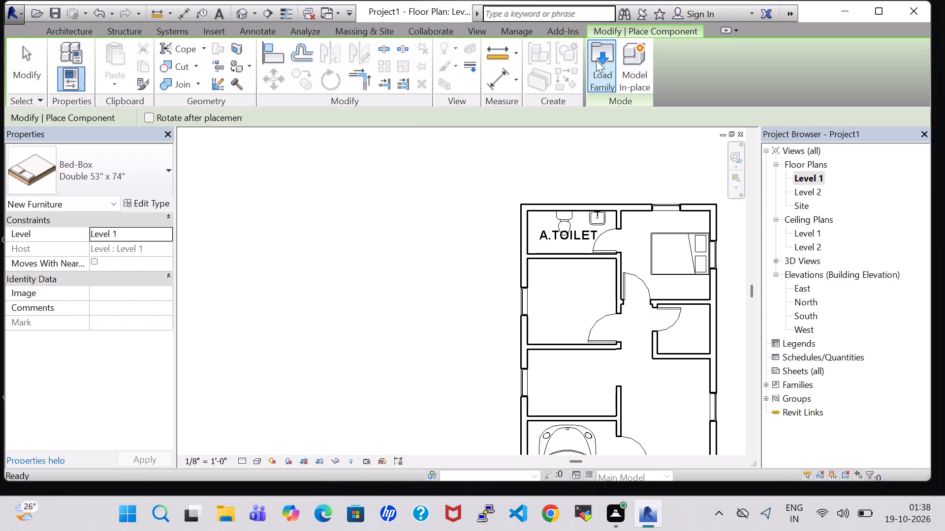
left_click(596, 60)
double_click(563, 326)
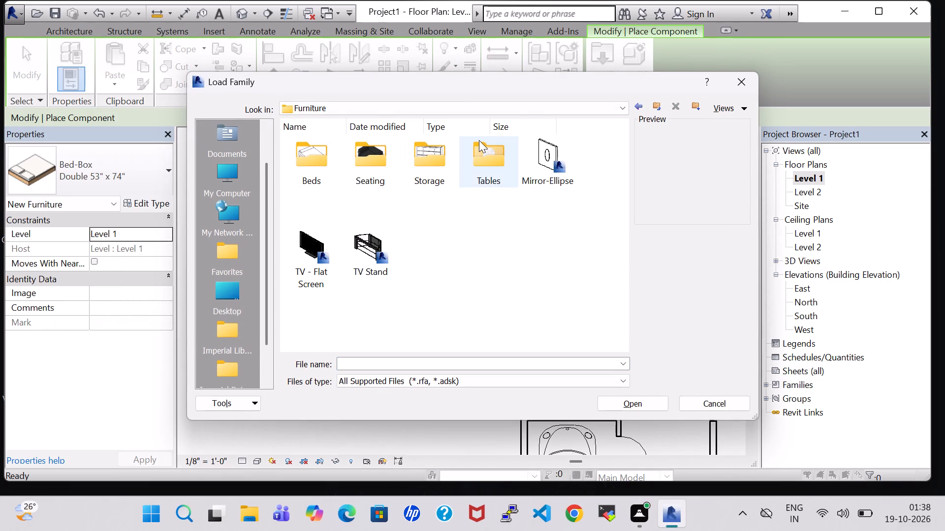
double_click(484, 160)
left_click(434, 232)
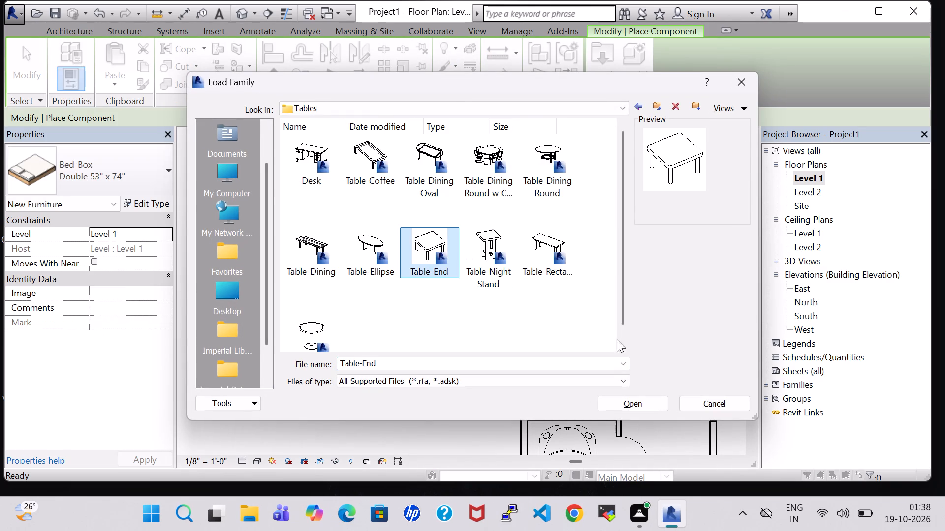
left_click(636, 404)
Place a 24" x 24" Table-End in the northeast room's northeast corner, just north of the bed.
scroll(684, 294, "up", 4)
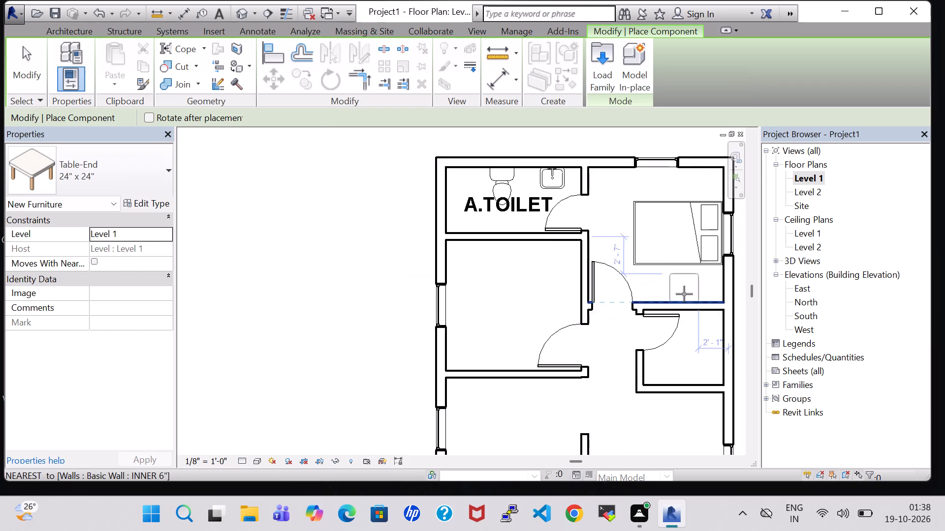
scroll(684, 294, "up", 3)
middle_click_drag(685, 293, 641, 388)
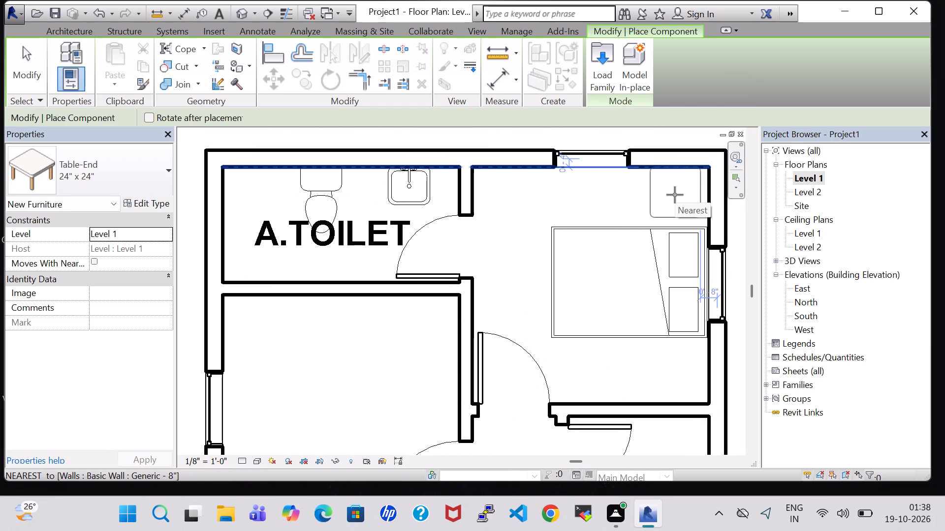
scroll(675, 198, "up", 3)
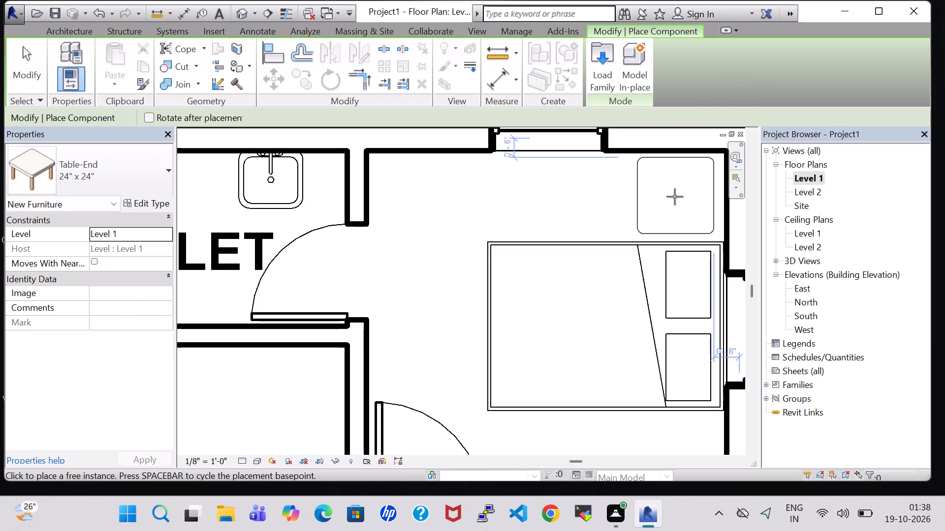
left_click(675, 197)
key("Escape")
key("Escape")
Nudge the end table two increments east towards the east wall.
left_click(676, 203)
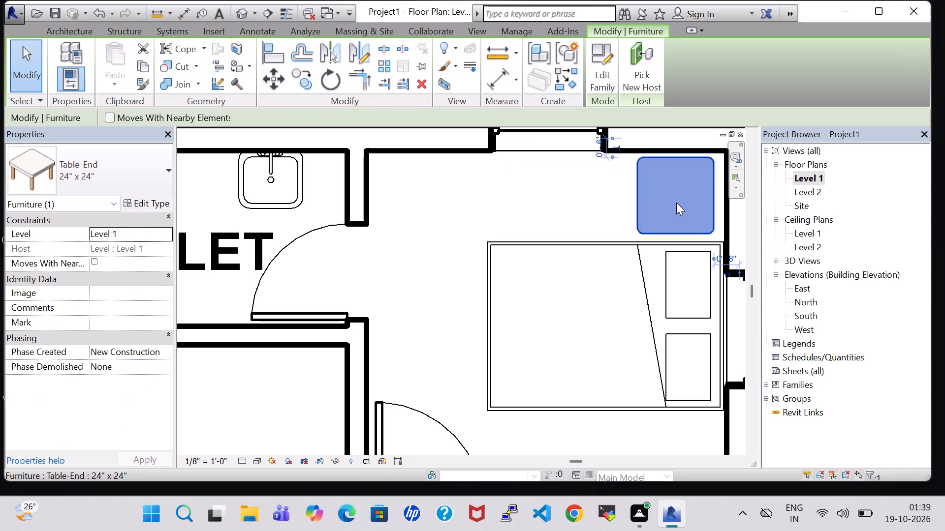
key("Right")
key("Right")
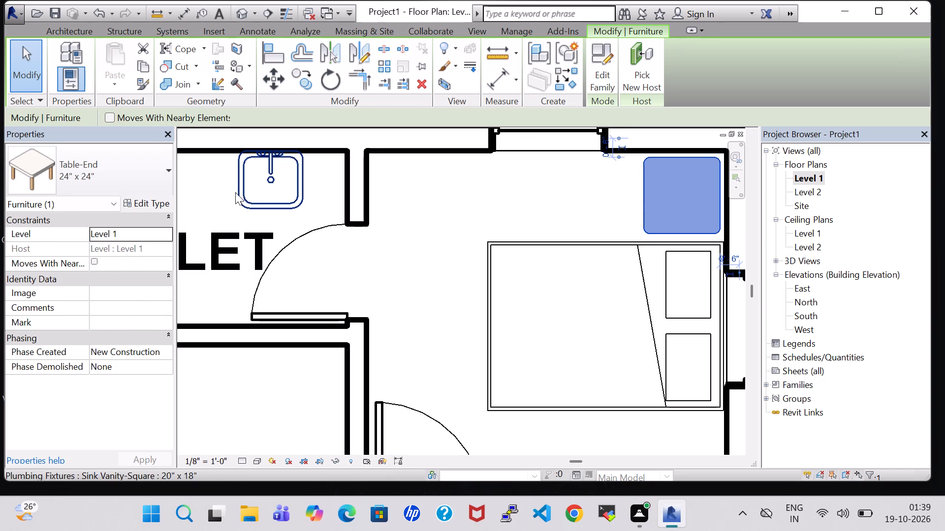
Set the height of the 24" x 24" Table-End type to 2' 0".
left_click(135, 199)
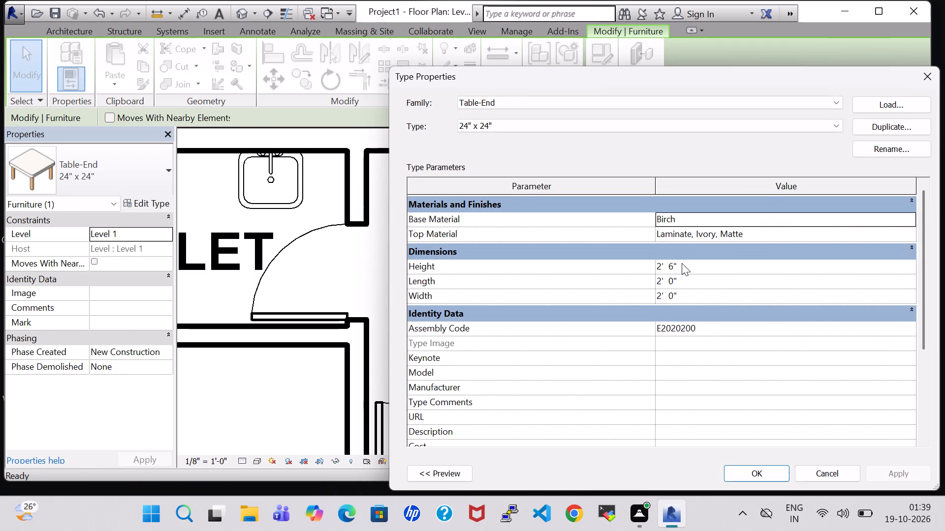
left_click(674, 268)
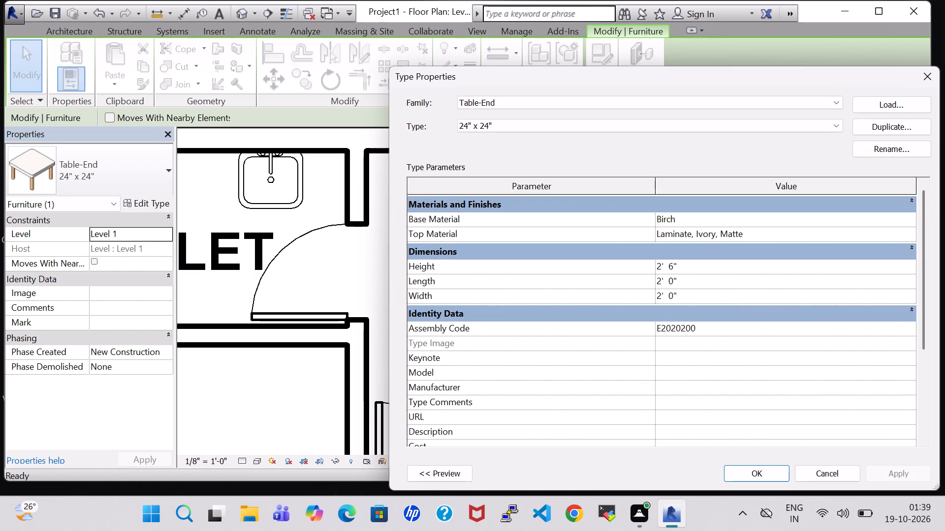
key("BackSpace")
key("0")
key("Return")
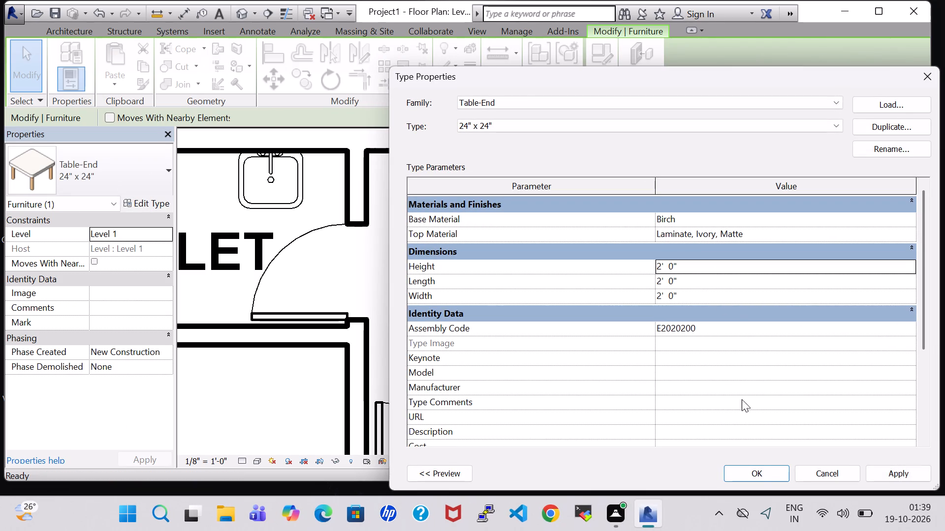
left_click(752, 475)
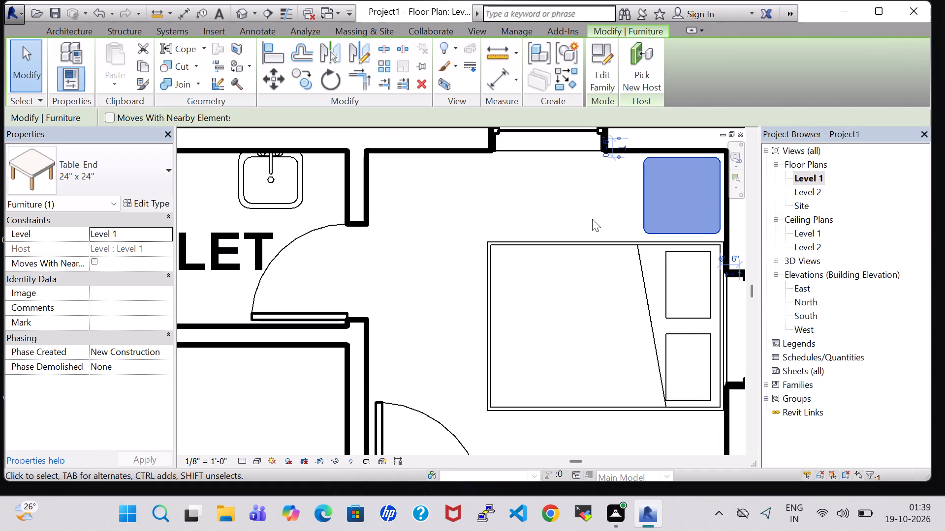
left_click(592, 219)
Create a similar end table just south of the bed, aligned with the first one along the east wall.
scroll(592, 219, "down", 2)
middle_click_drag(592, 219, 575, 209)
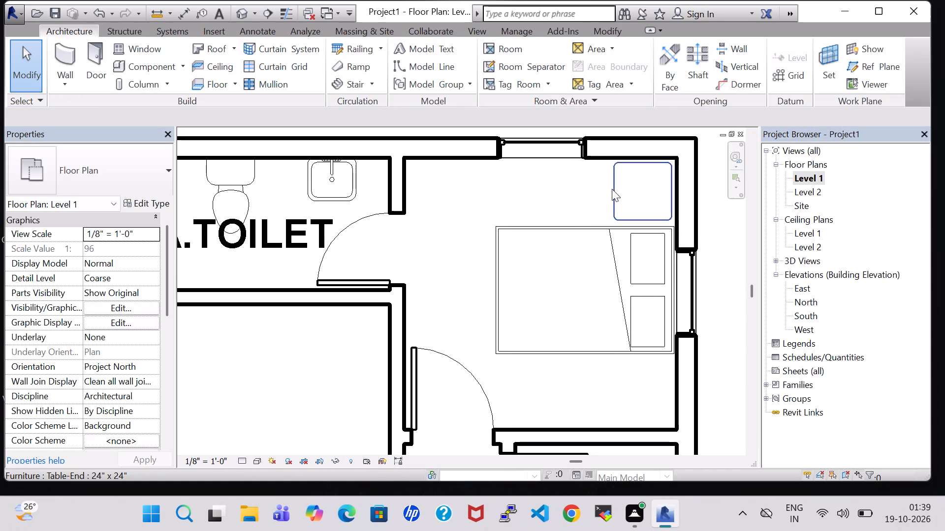
left_click(612, 189)
right_click(611, 188)
left_click(690, 262)
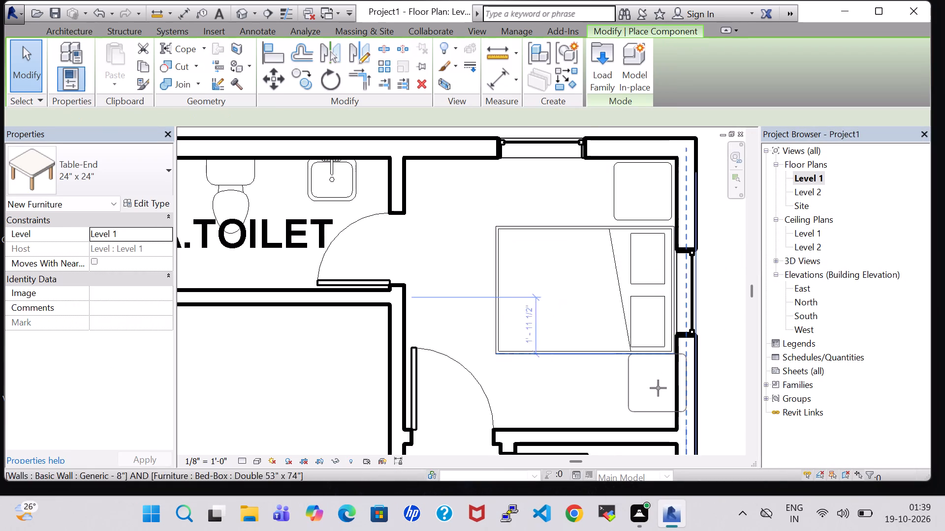
left_click(643, 392)
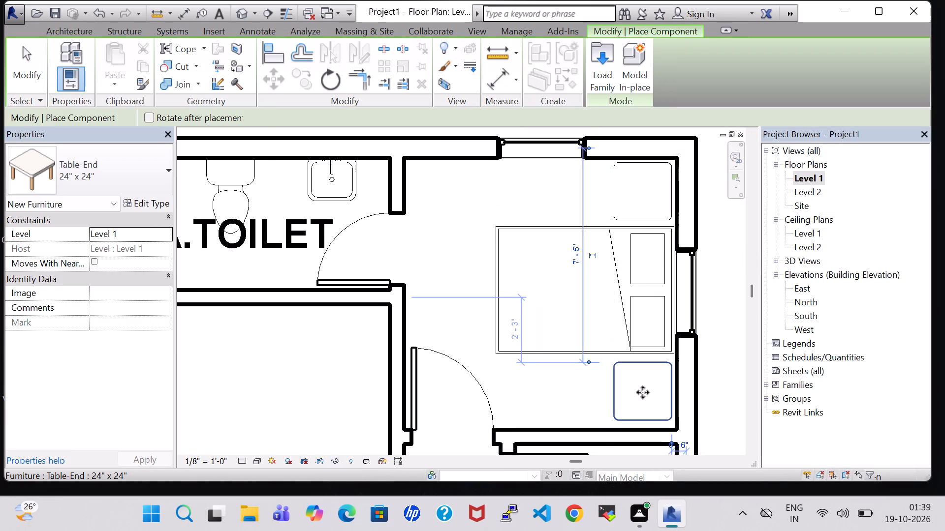
key("Escape")
key("Escape")
Load the Dresser family from the Storage folder of the US Imperial furniture library.
scroll(643, 392, "down", 3)
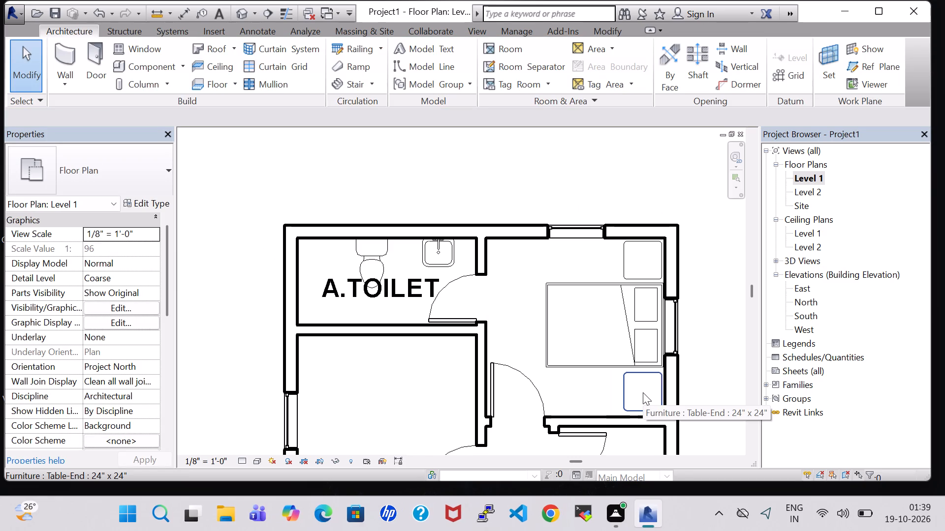
scroll(637, 383, "down", 2)
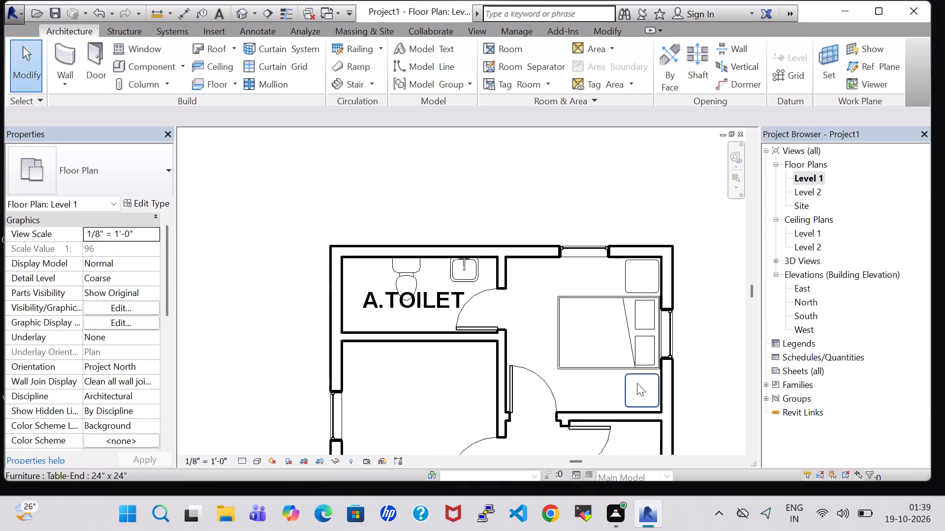
left_click(132, 62)
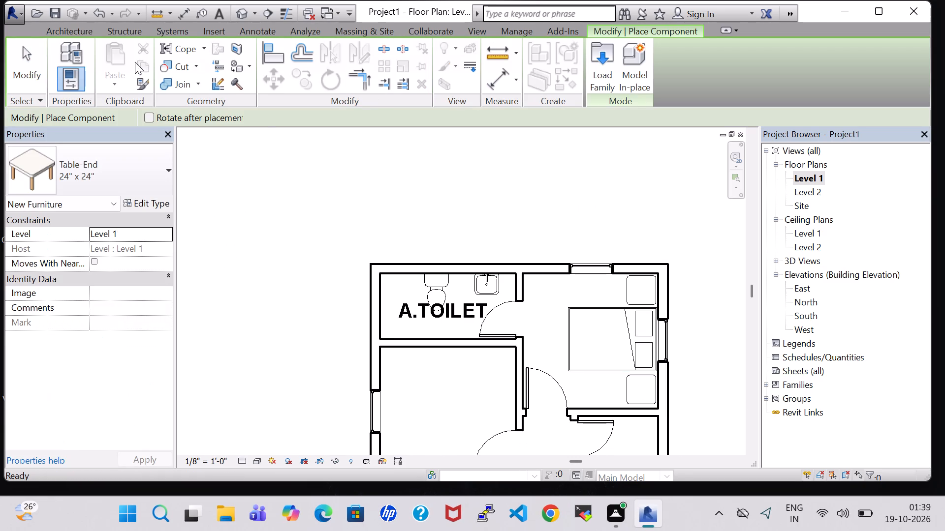
left_click(612, 60)
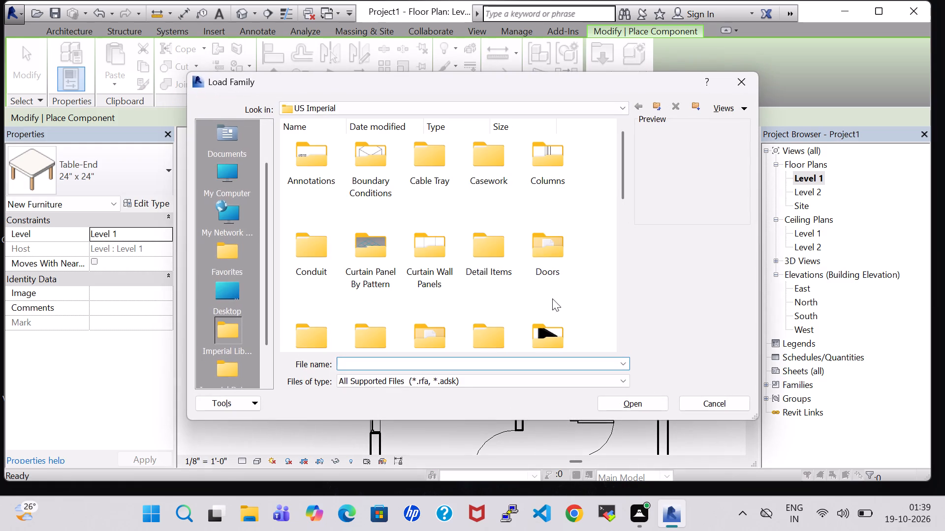
double_click(556, 329)
double_click(426, 150)
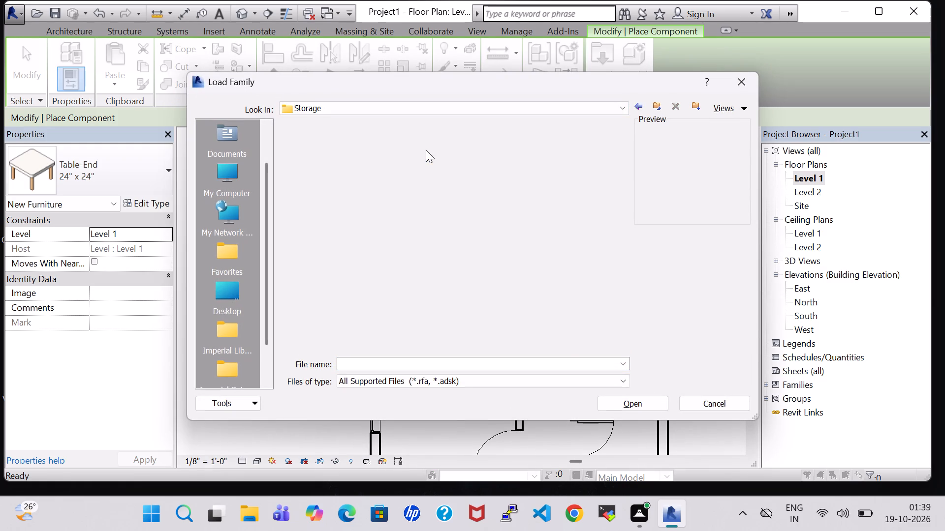
left_click(437, 230)
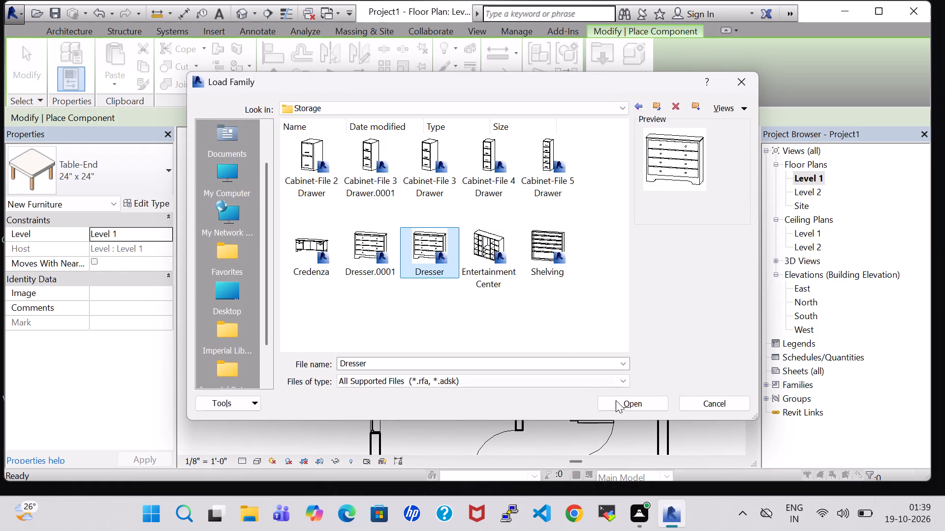
left_click(625, 405)
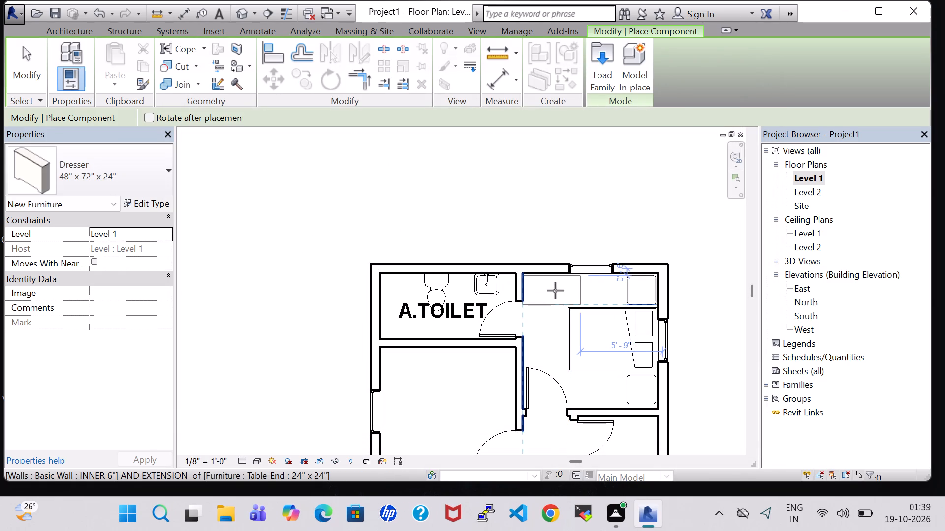
Place a 48" x 72" x 24" Dresser in the northeast bedroom's northwest corner, against the north wall.
scroll(555, 291, "up", 3)
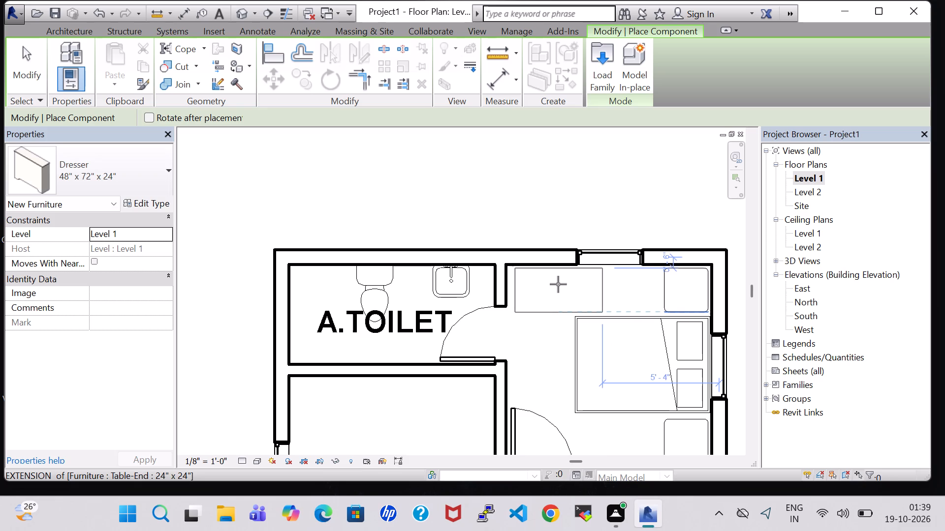
left_click(556, 283)
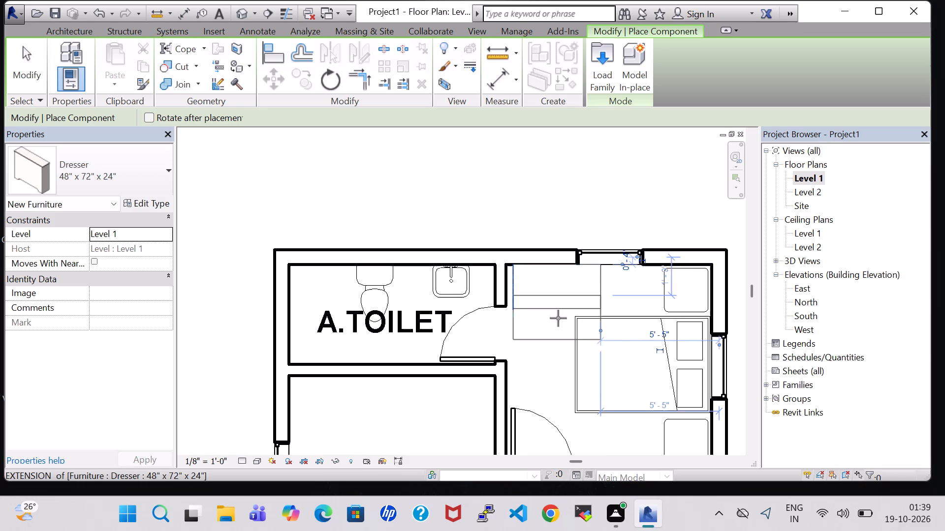
key("Escape")
key("Escape")
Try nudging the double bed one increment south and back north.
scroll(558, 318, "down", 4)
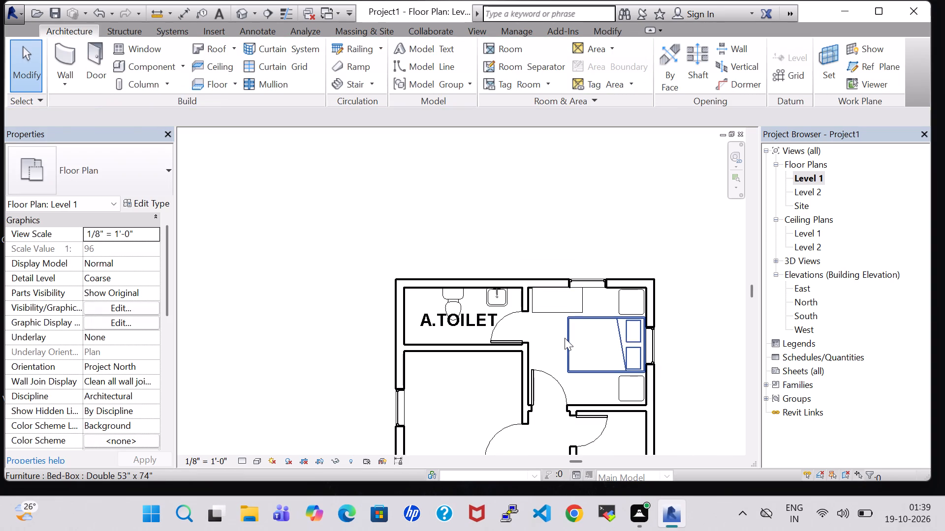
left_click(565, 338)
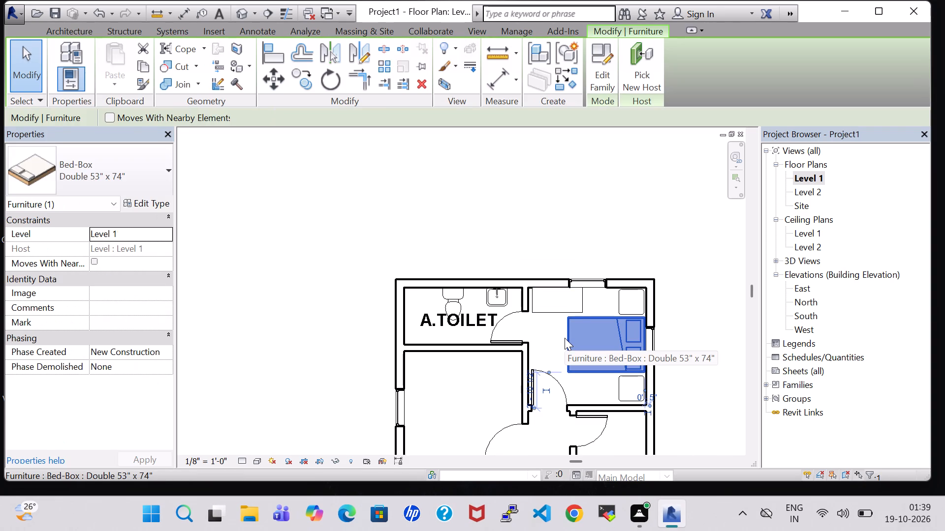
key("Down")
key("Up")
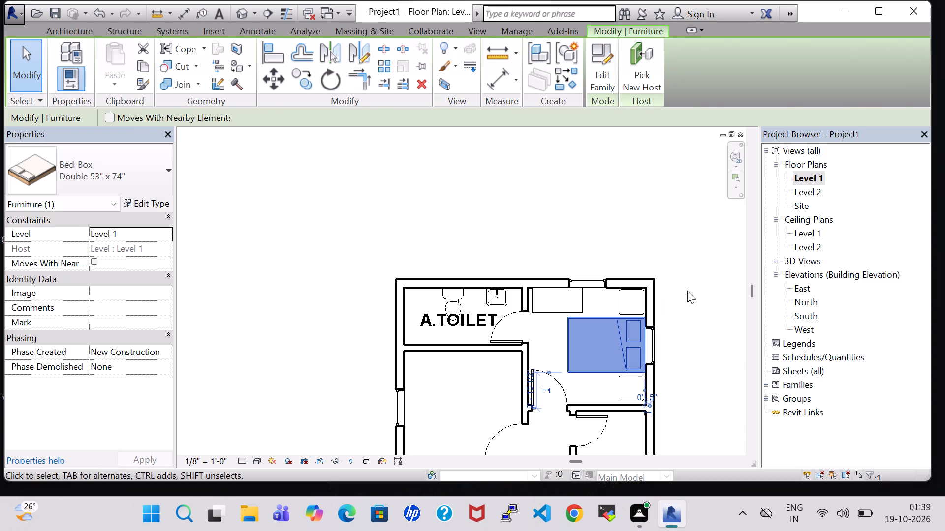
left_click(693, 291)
In the 3D view, nudge the northeast bedroom's north window sixteen increments east, clear of the dresser.
left_click(239, 9)
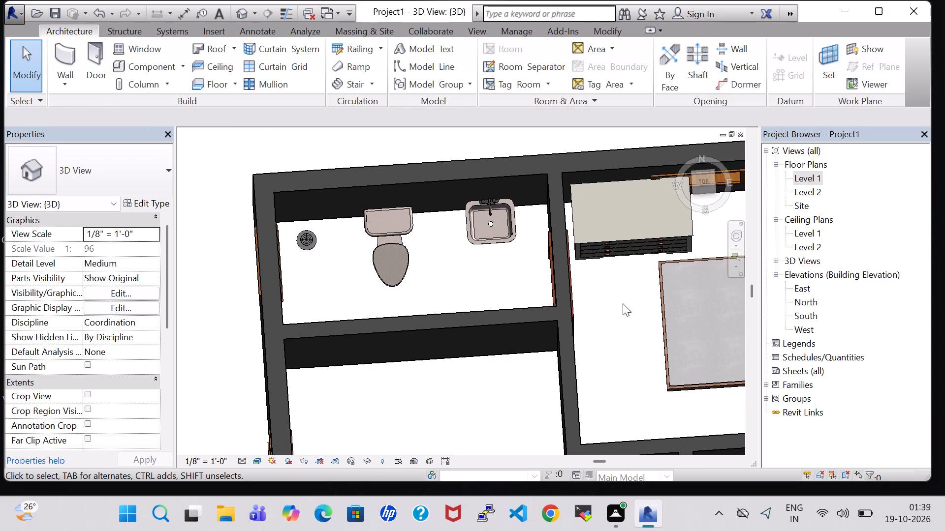
middle_click_drag(631, 312, 625, 273)
middle_click_drag(662, 318, 520, 296)
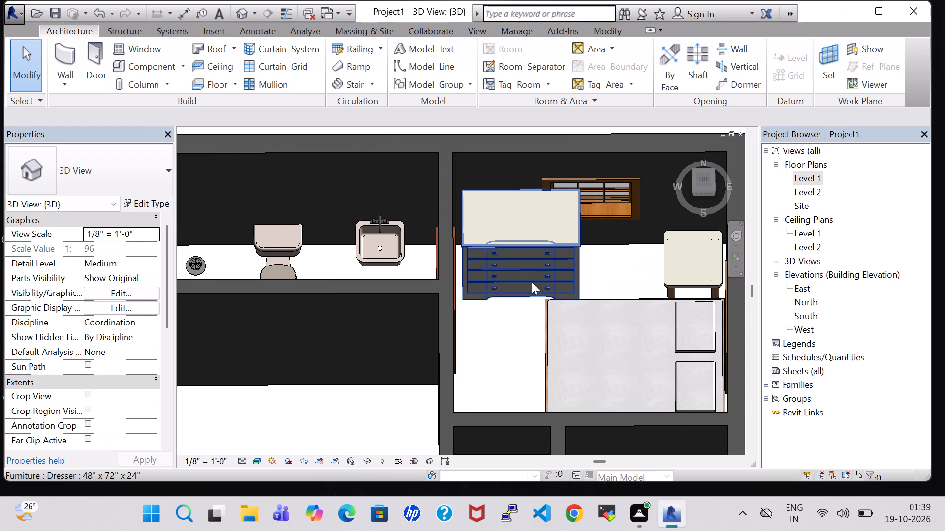
left_click(618, 207)
key("Right")
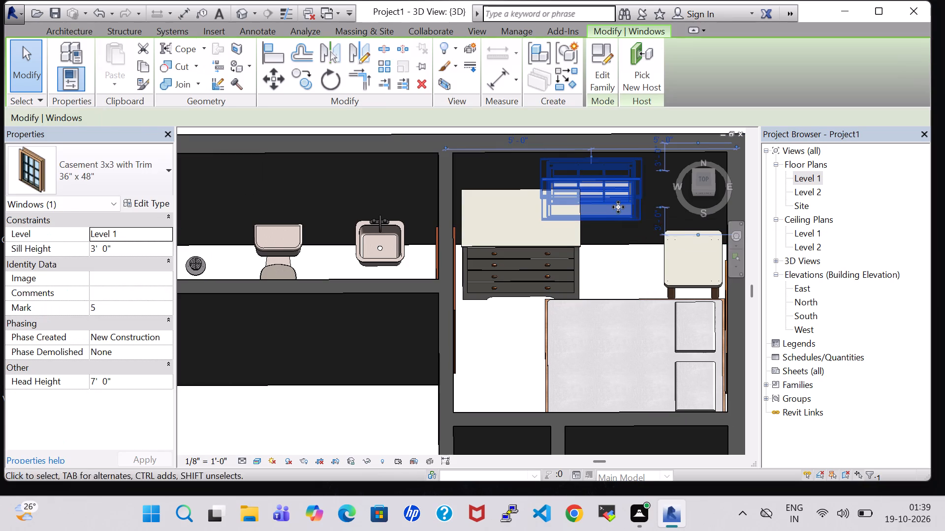
key("Right")
key("Right")
key("Right")
key("Right")
key("Right")
key("Right")
key("Right")
key("Right")
key("Right")
key("Right")
key("Right")
key("Right")
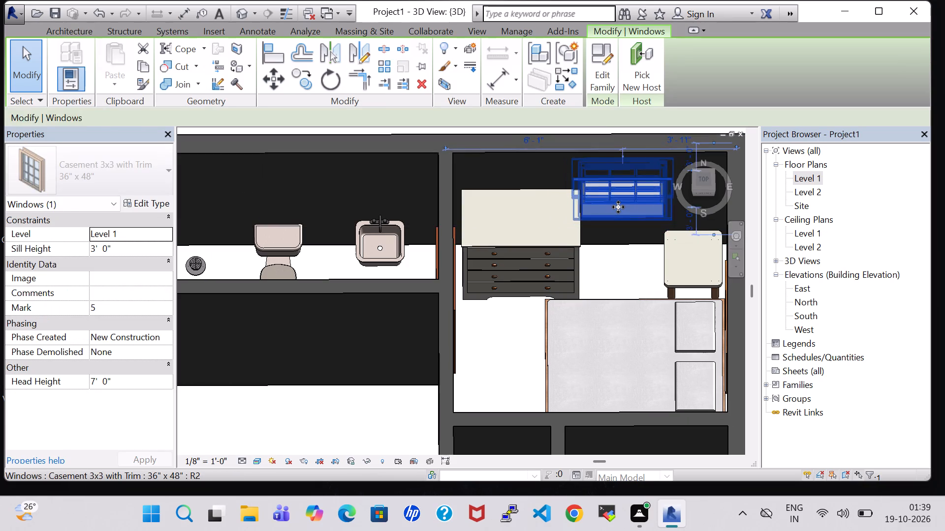
key("Right")
key("Right")
key("Right")
Nudge the dresser one increment west, away from the north window.
left_click(571, 259)
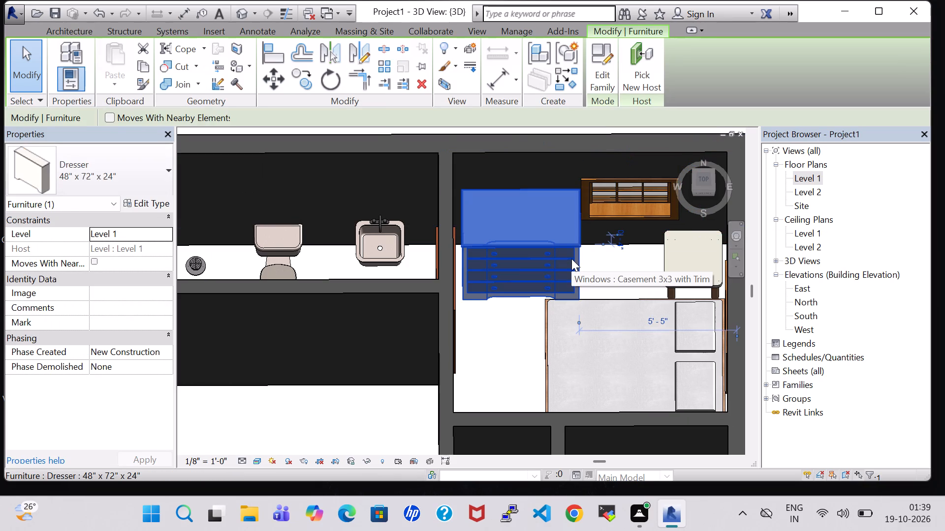
key("Left")
Nudge the door between the toilet and the northeast bedroom four increments south, away from the dresser.
middle_click_drag(486, 351, 449, 299, "shift")
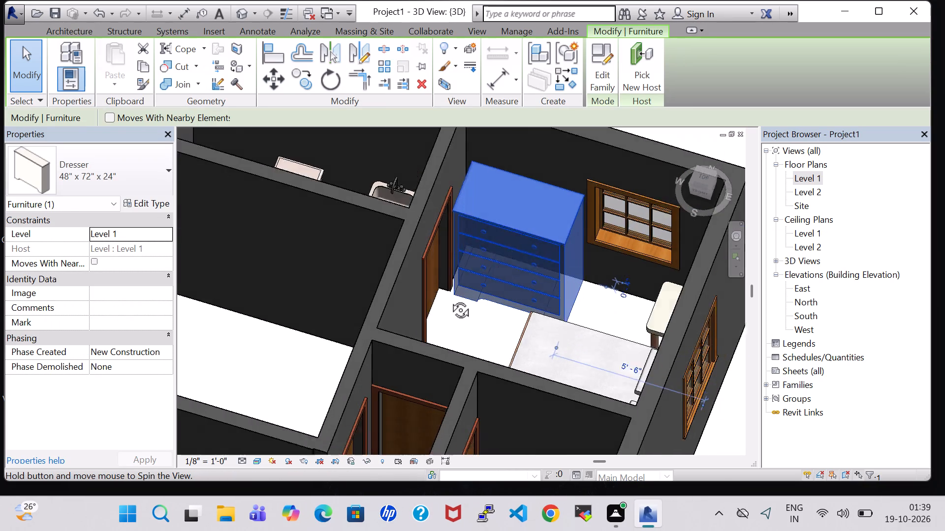
middle_click_drag(449, 299, 378, 281, "shift")
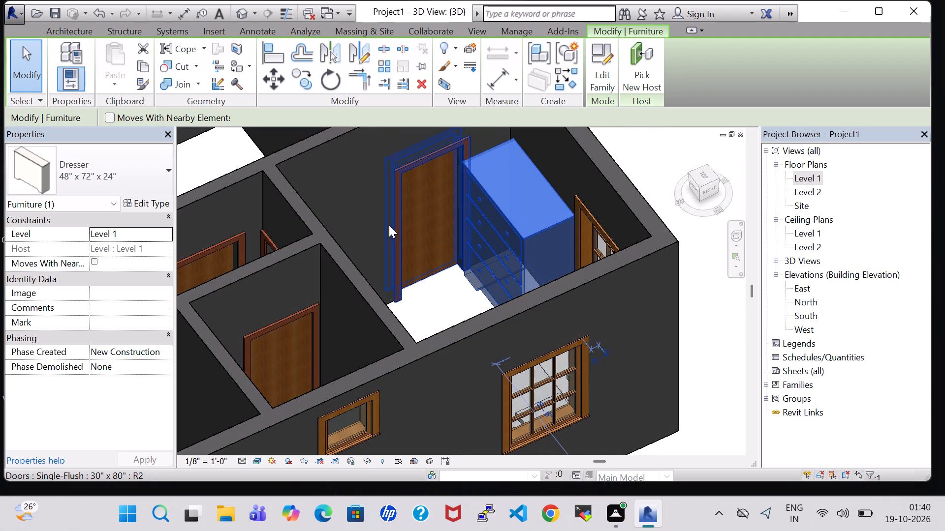
left_click(389, 225)
key("Left")
key("Left")
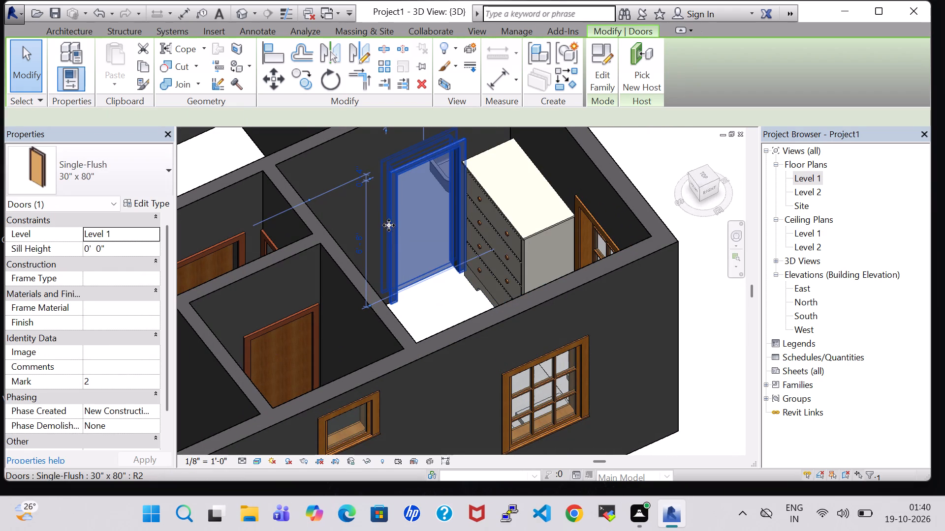
left_click(436, 299)
key("Left")
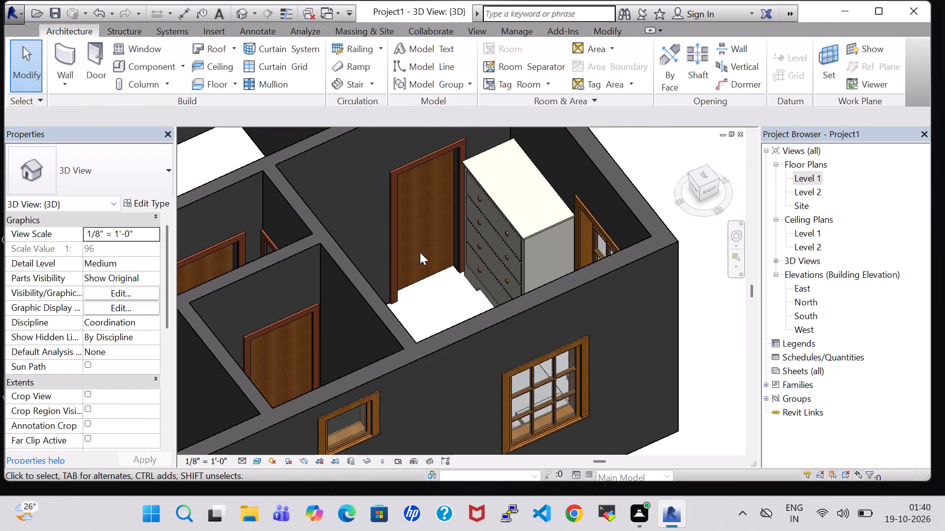
left_click(386, 241)
key("Left")
key("Left")
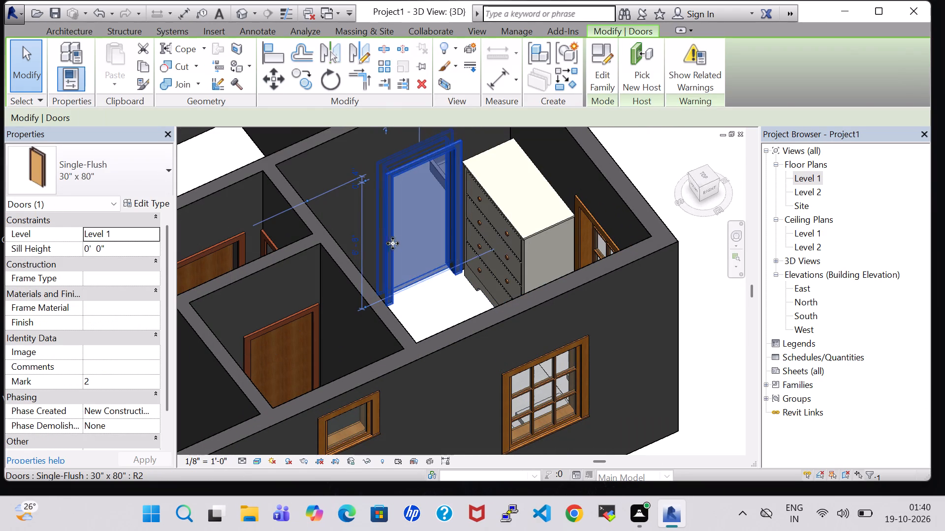
left_click(448, 292)
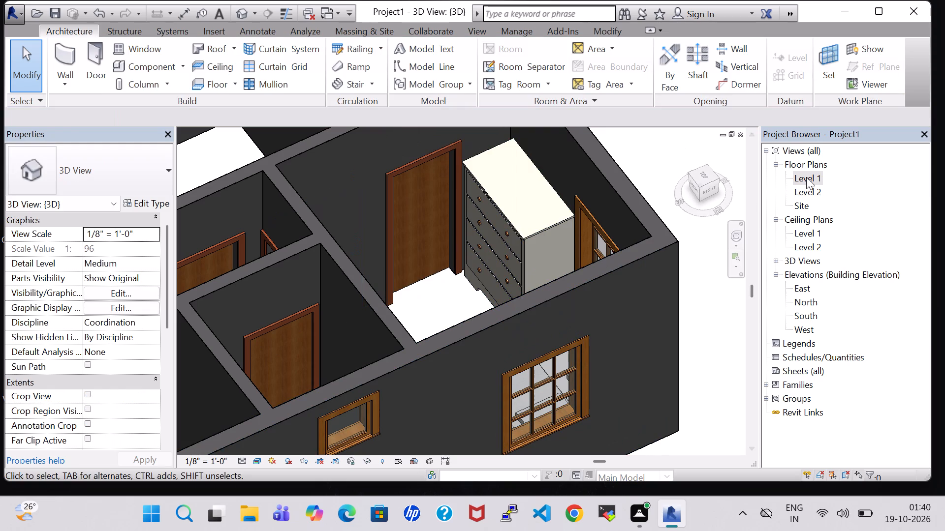
In the Level 1 floor plan, nudge the toilet door two increments north.
double_click(806, 177)
scroll(563, 288, "up", 2)
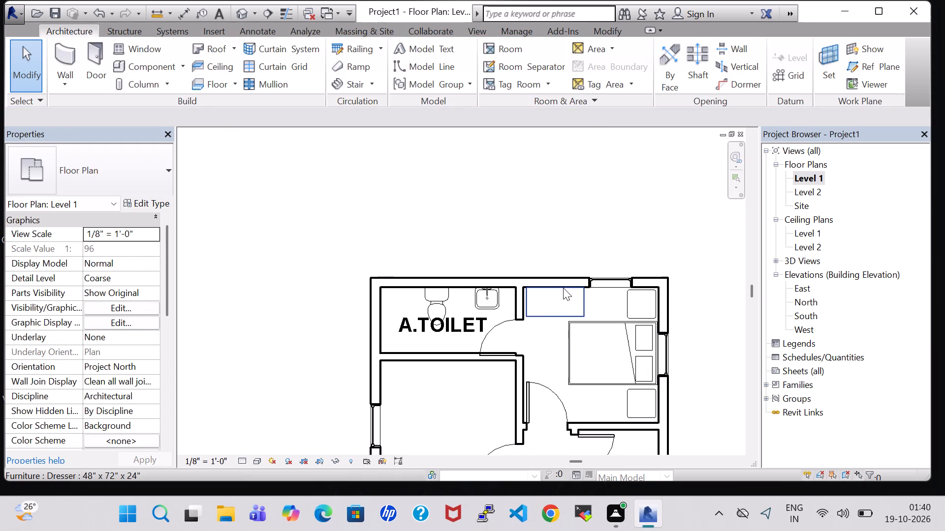
left_click(488, 328)
key("Up")
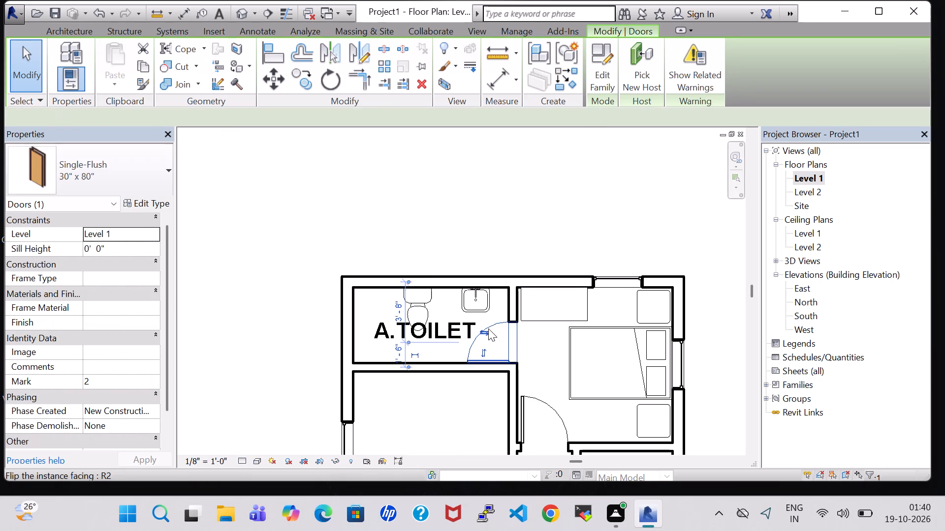
key("Up")
left_click(550, 351)
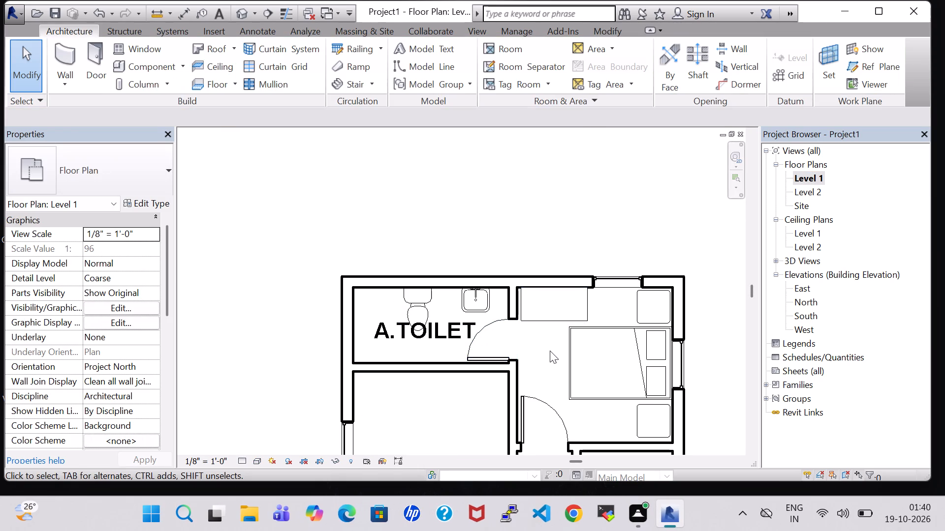
Change the northeast bedroom's south entrance door to the Single-Flush 30" x 80" type.
scroll(550, 351, "down", 3)
middle_click_drag(550, 351, 567, 306)
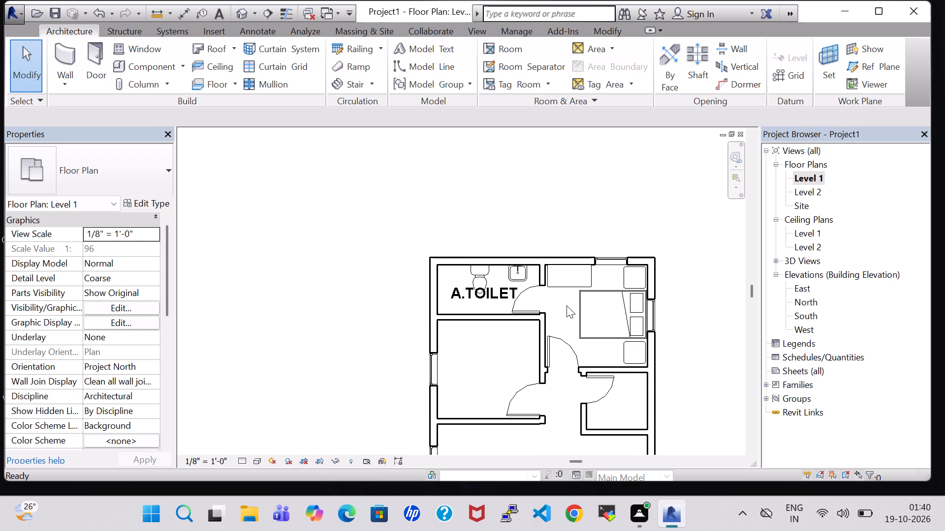
left_click(576, 350)
left_click(86, 176)
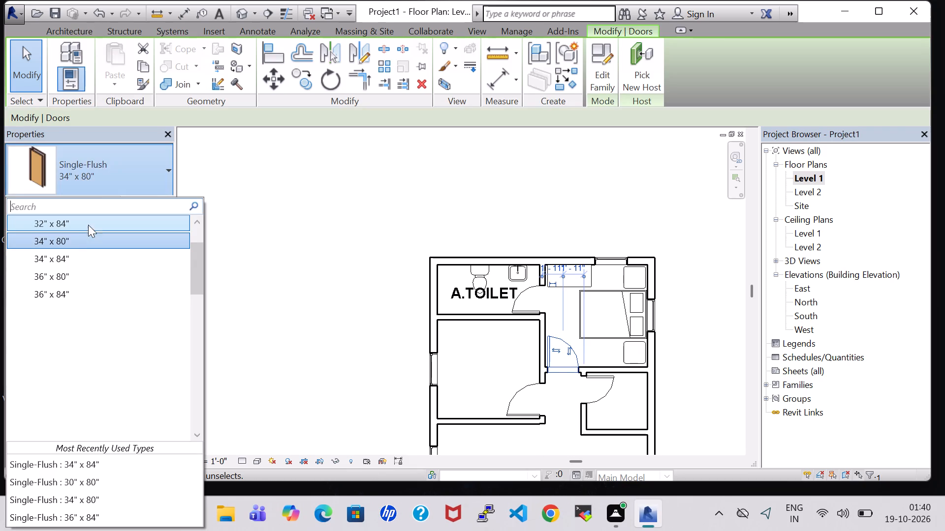
scroll(90, 231, "up", 2)
left_click(89, 249)
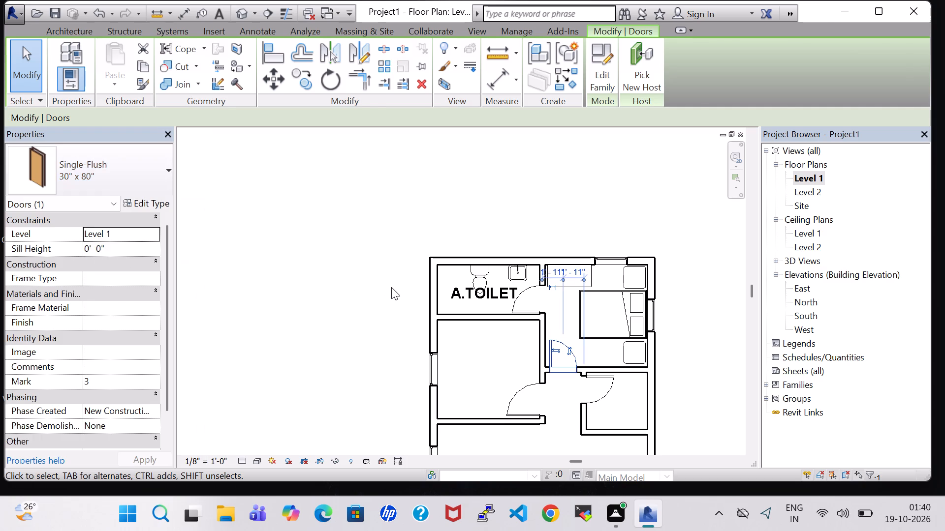
left_click(391, 287)
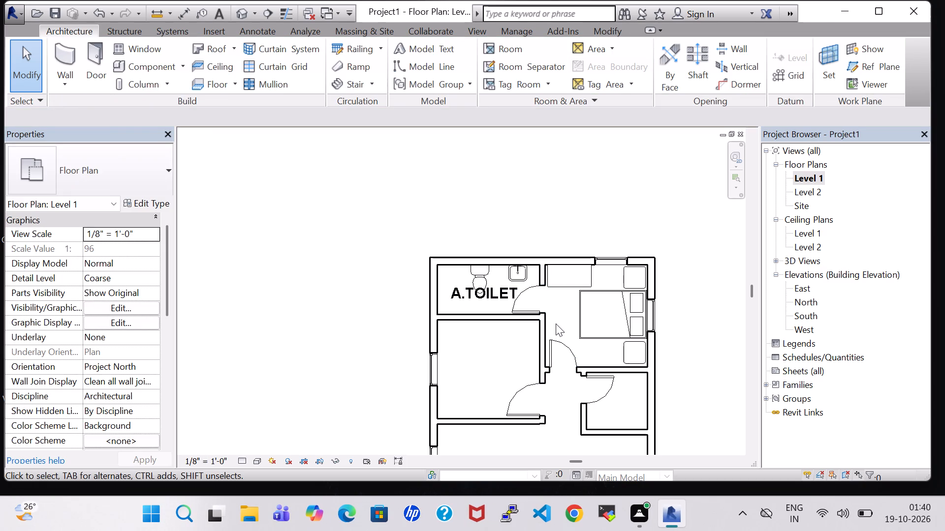
Change the dresser in the northeast bedroom to the 48" x 60" x 24" type.
left_click(567, 288)
left_click(142, 204)
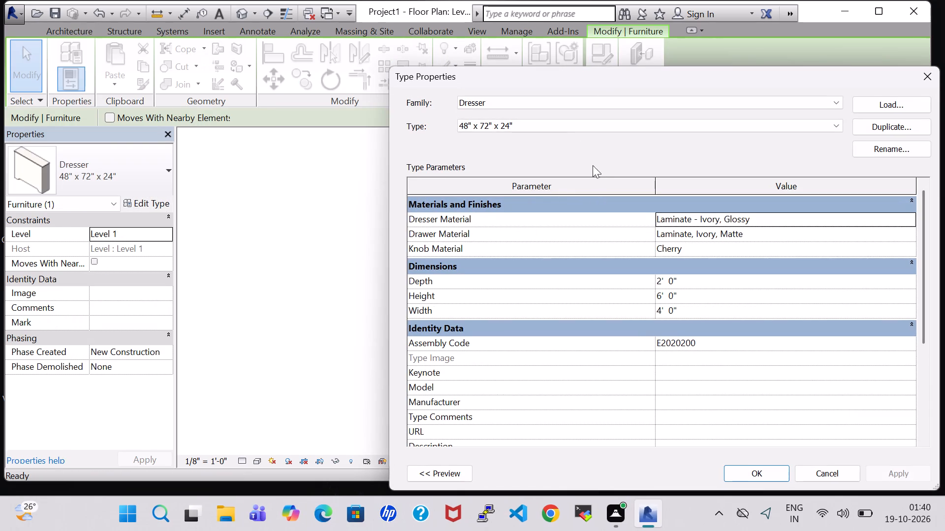
left_click(567, 124)
left_click(552, 134)
left_click(754, 473)
left_click(471, 209)
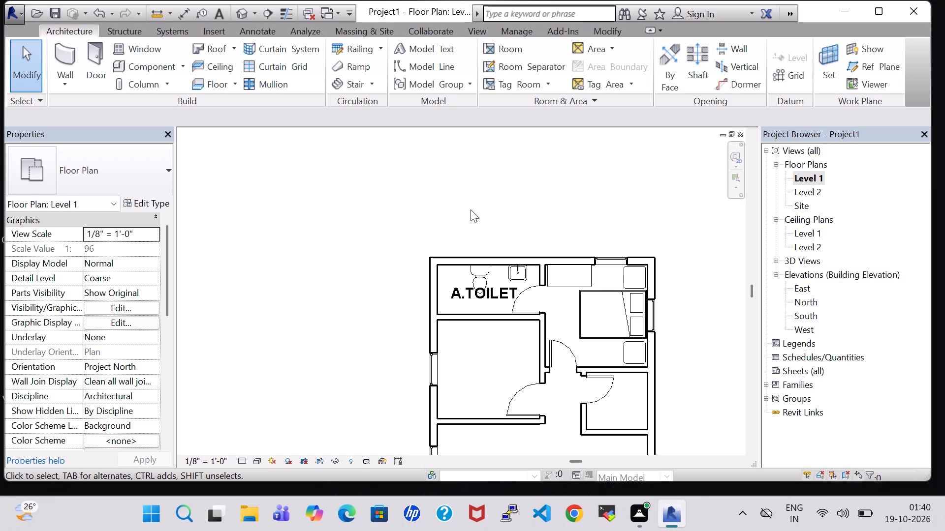
Place a tagged room in the northeast bedroom, with its tag over the bed.
left_click(505, 40)
left_click(505, 46)
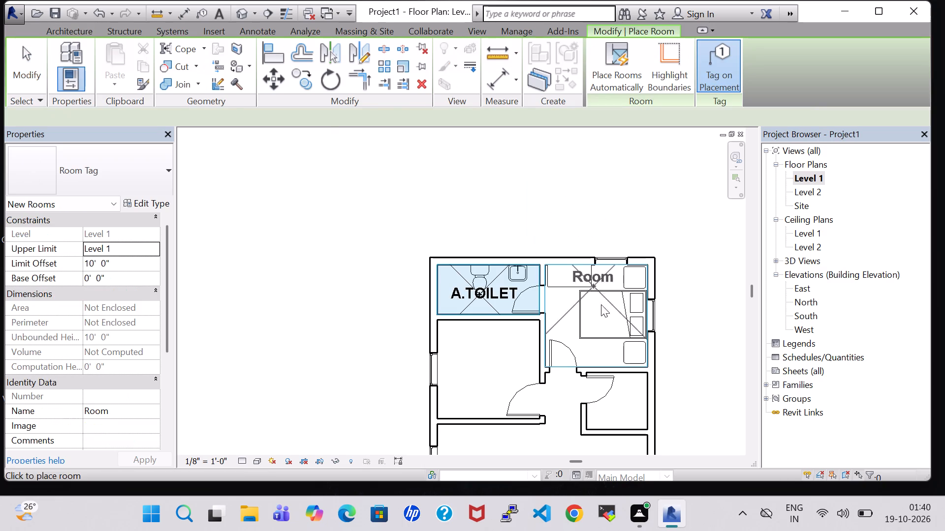
left_click(599, 324)
key("Escape")
key("Escape")
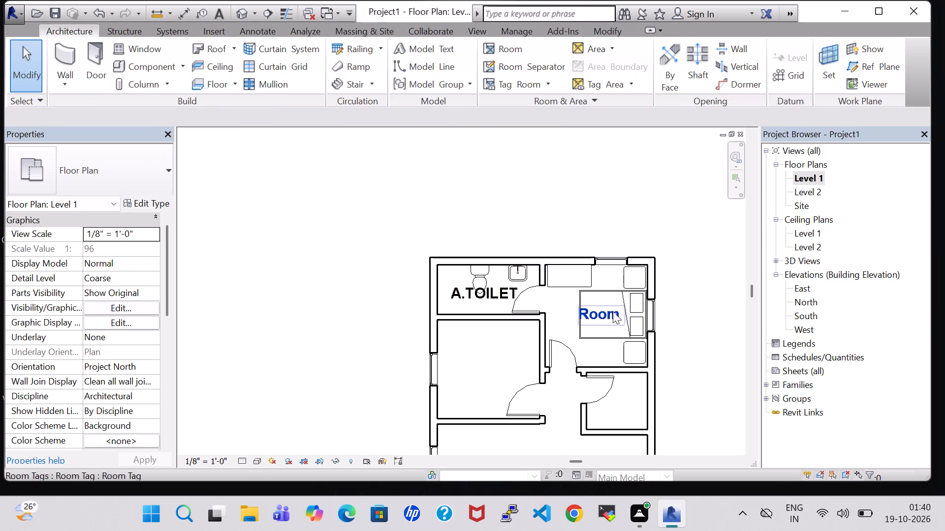
Rename the northeast bedroom's room tag as BEDROOM.
double_click(613, 311)
key("BackSpace")
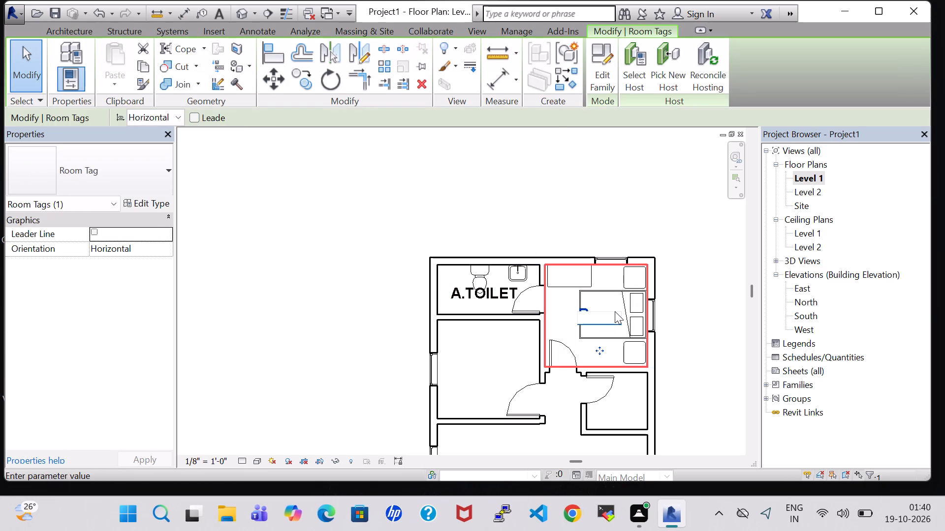
type("BEDROOM")
key("Return")
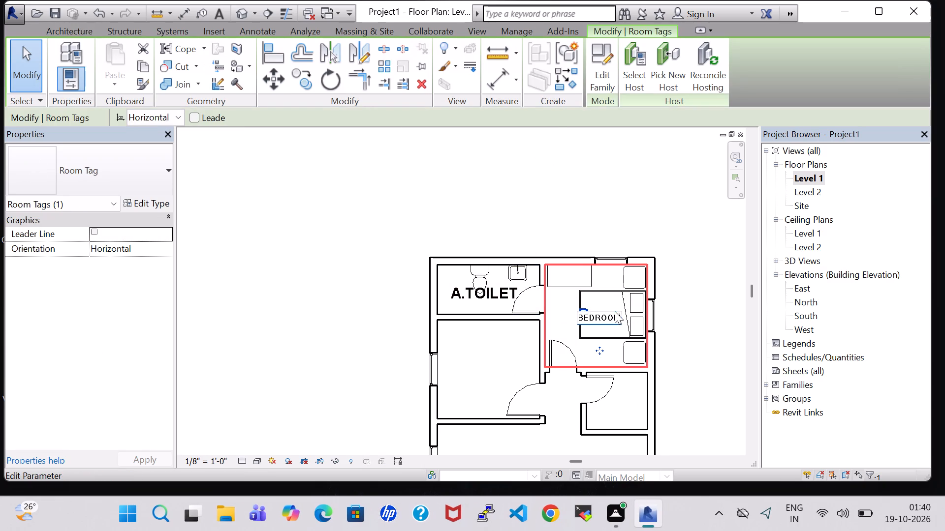
left_click(699, 295)
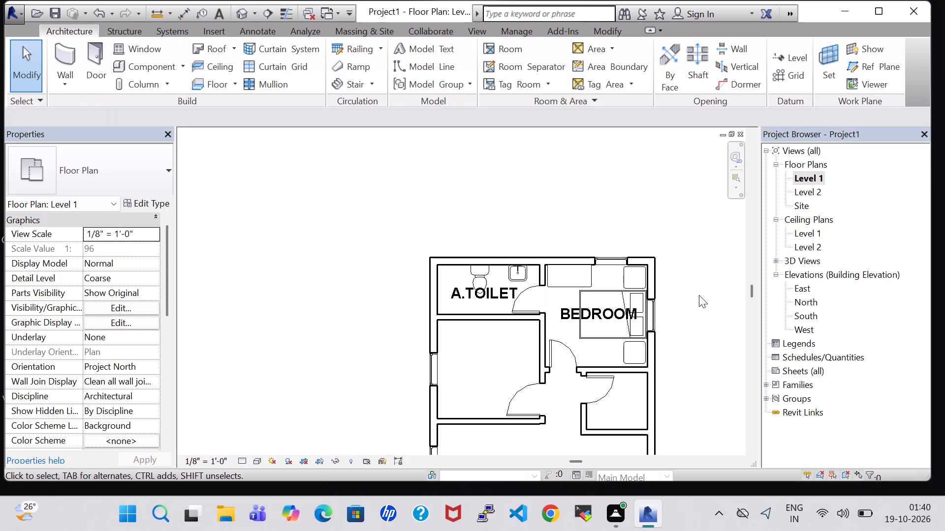
Place a matching Toilet-Domestic-3D in the small room south of the bedroom, backed against its south wall and facing north.
scroll(699, 295, "up", 1)
middle_click_drag(699, 295, 691, 259)
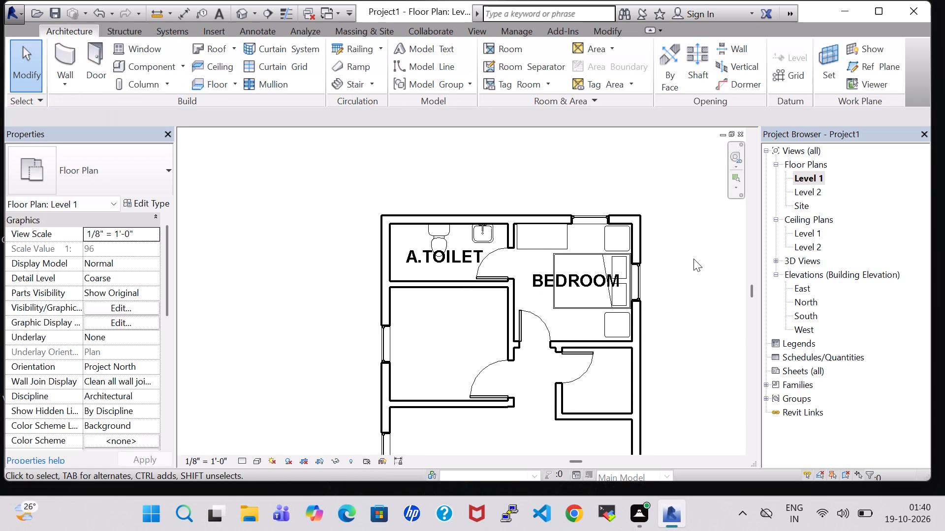
scroll(693, 259, "up", 1)
middle_click_drag(693, 259, 678, 214)
scroll(682, 214, "down", 3)
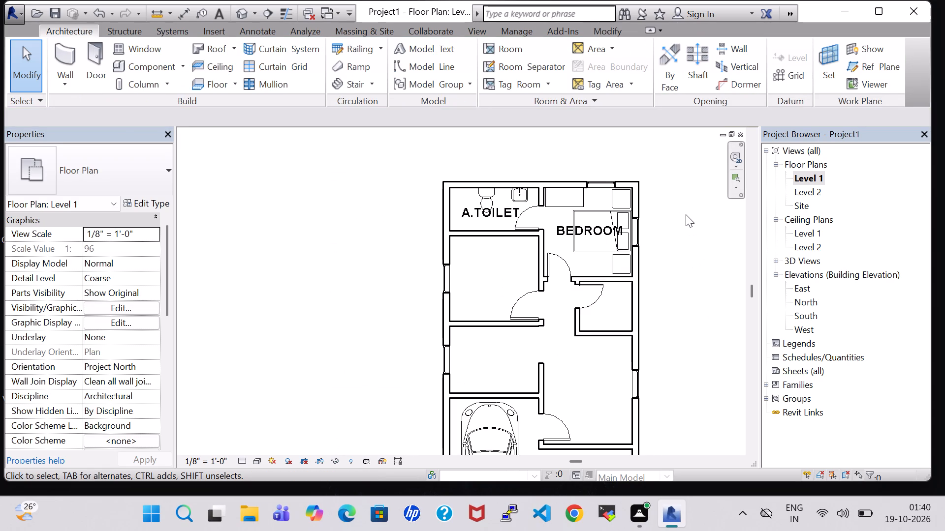
left_click(482, 198)
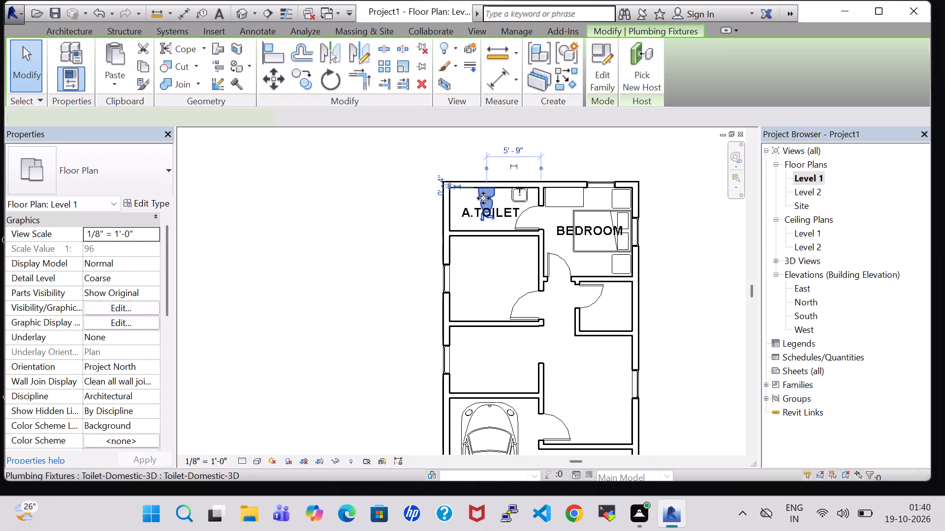
right_click(484, 194)
left_click(552, 262)
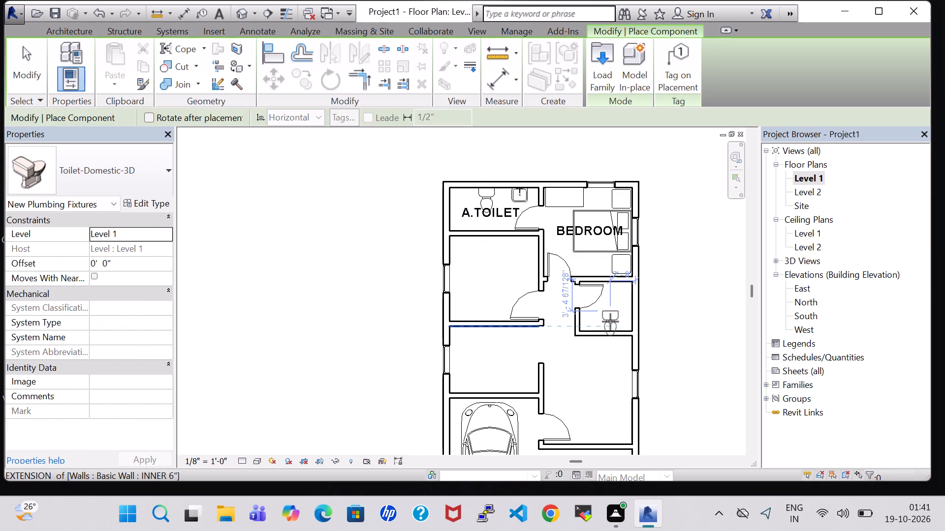
key("space")
key("space")
key("space")
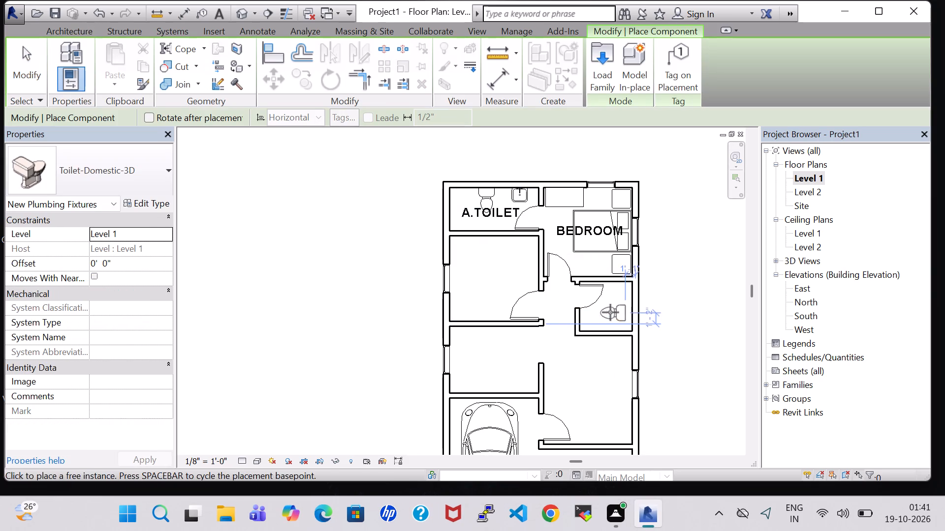
scroll(617, 310, "up", 2)
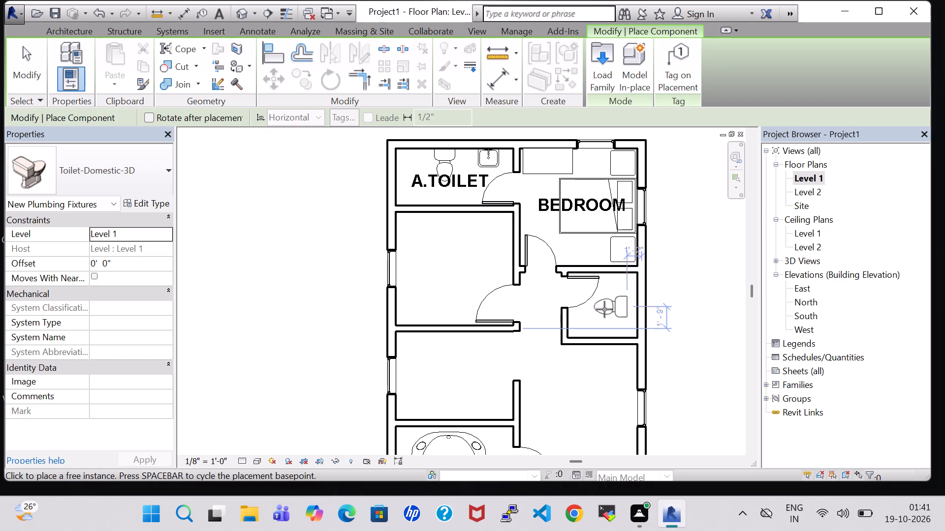
key("space")
key("space")
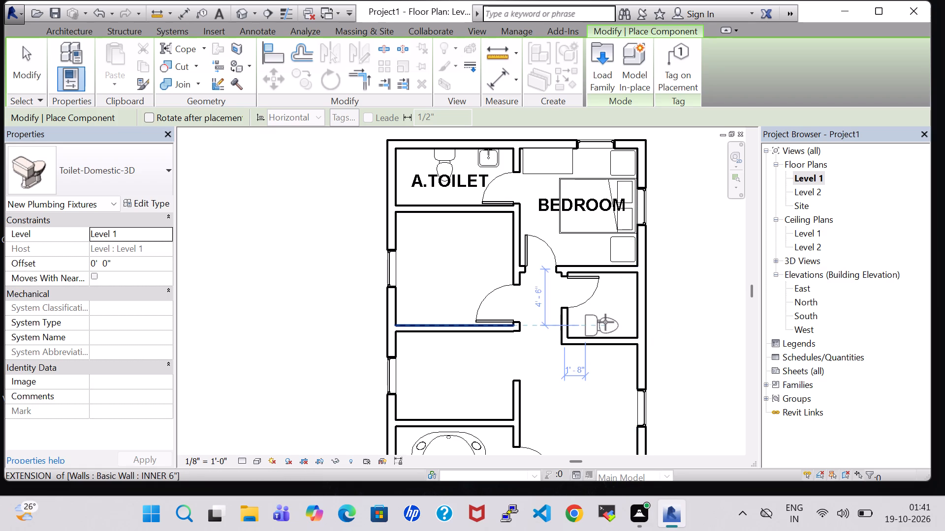
key("space")
scroll(606, 322, "up", 3)
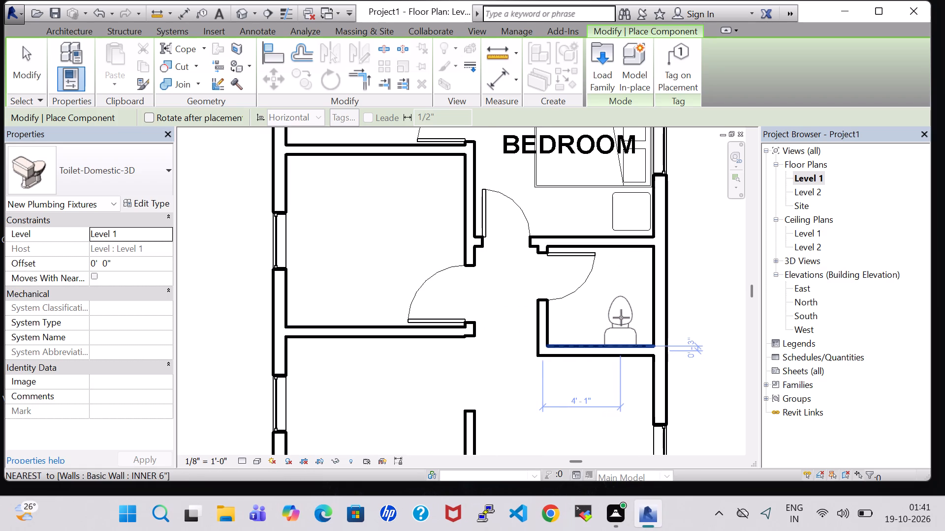
left_click(621, 318)
key("Escape")
key("Escape")
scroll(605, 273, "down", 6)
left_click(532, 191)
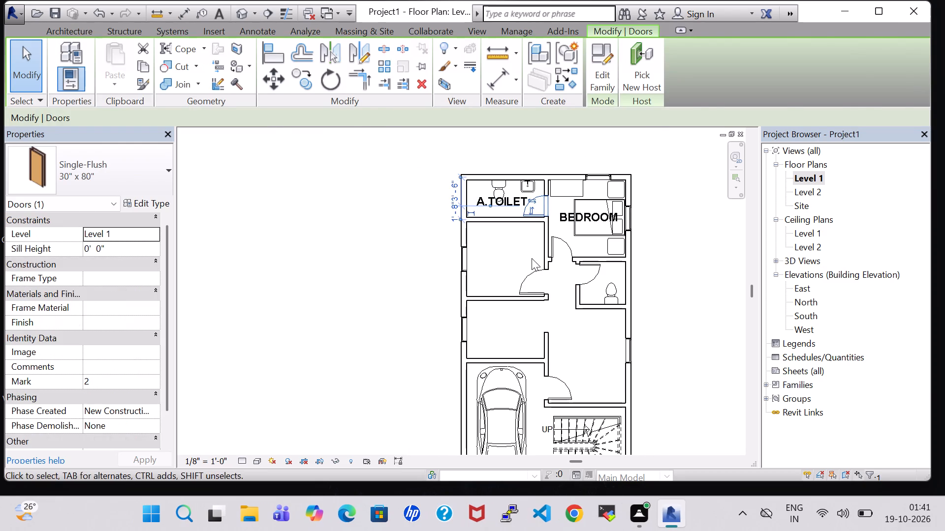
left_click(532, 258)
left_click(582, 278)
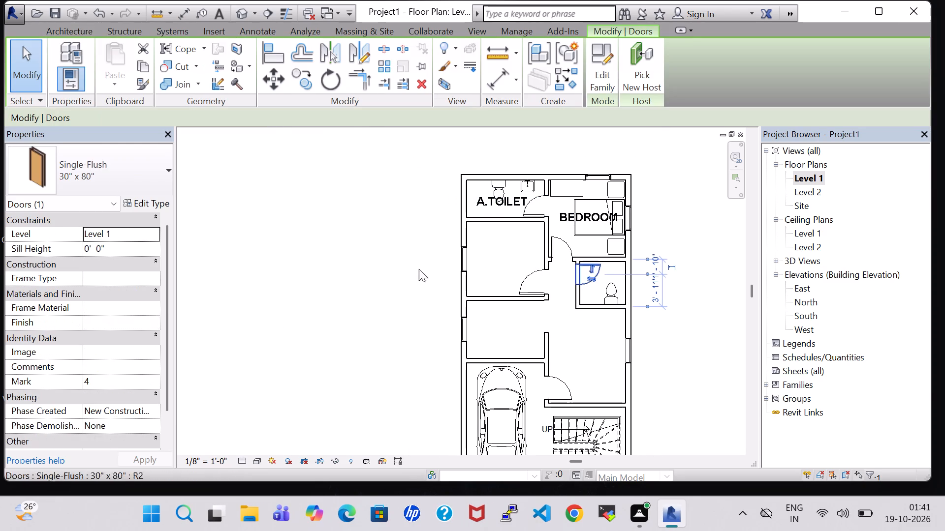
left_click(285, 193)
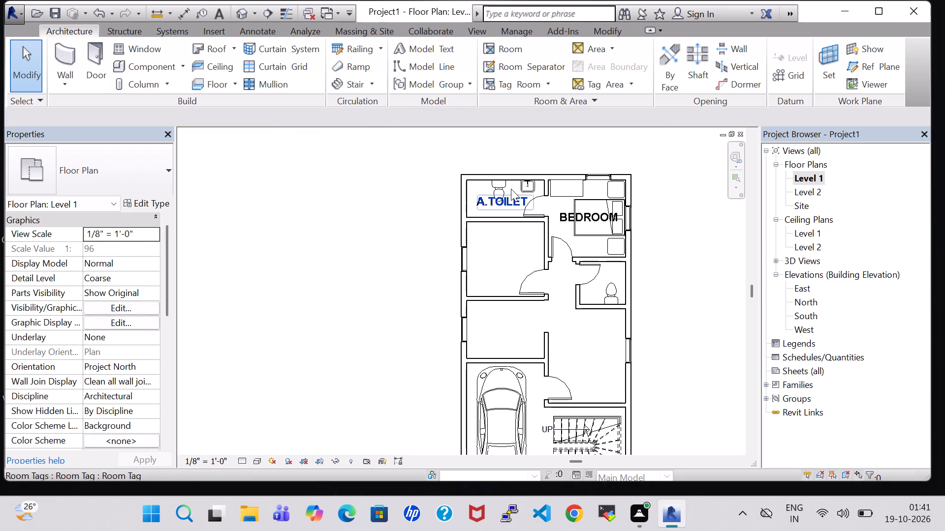
Place a matching Sink Vanity-Square 20" x 18" against the small room's south wall, west of the toilet.
left_click(519, 188)
right_click(519, 188)
left_click(596, 264)
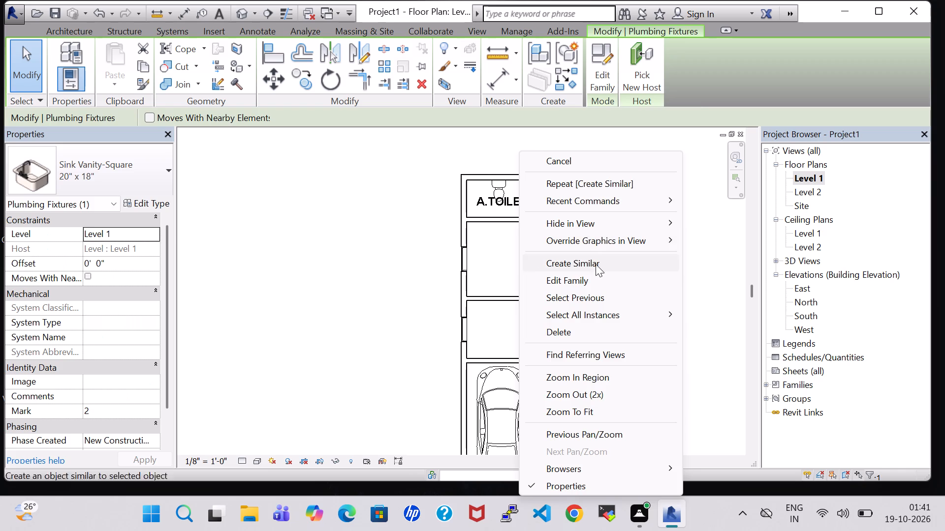
scroll(601, 301, "up", 6)
key("space")
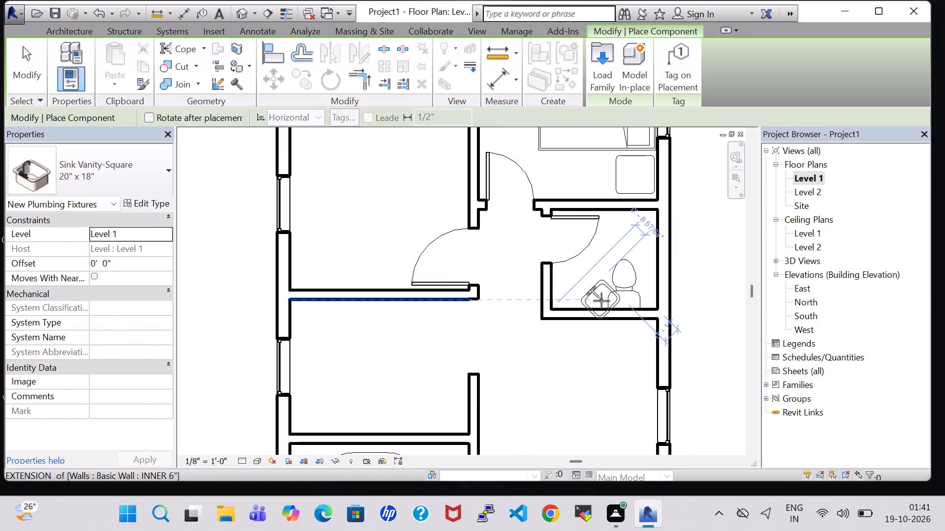
key("space")
key("space")
key("space")
scroll(593, 292, "up", 2)
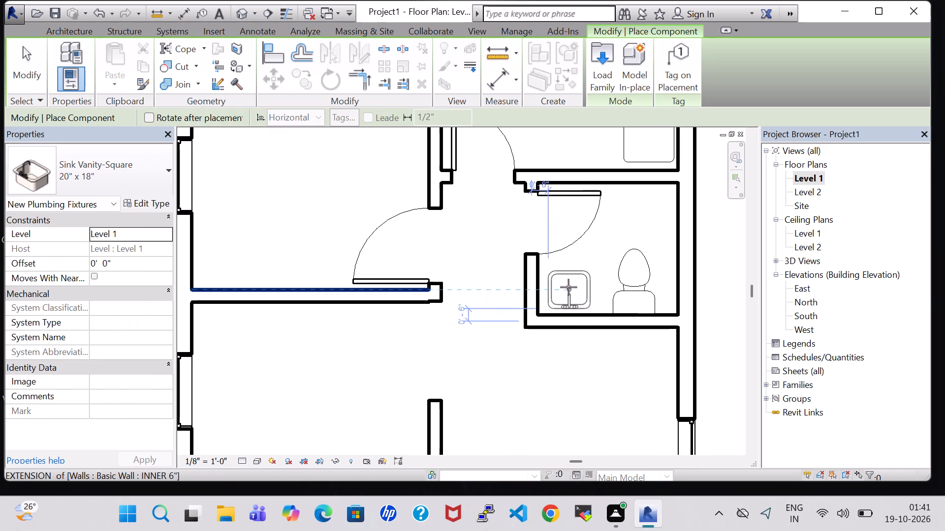
scroll(569, 295, "up", 4)
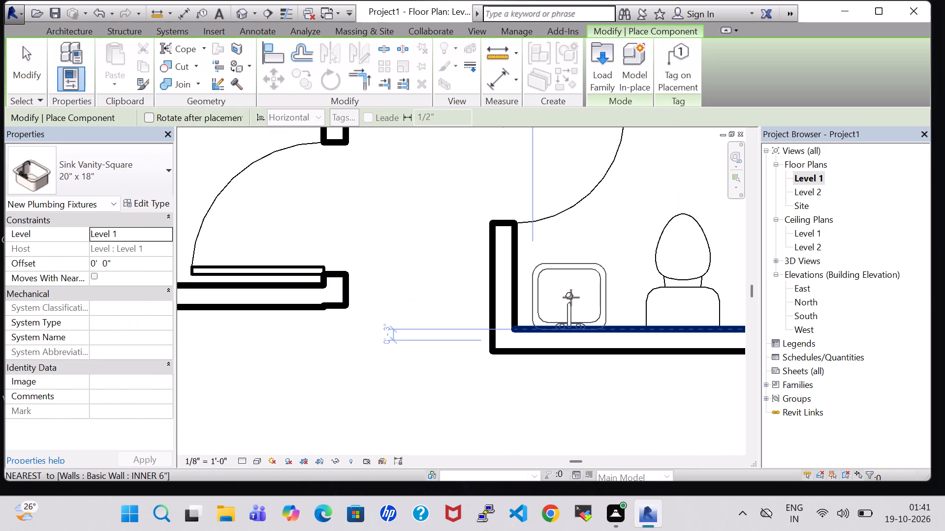
left_click(571, 297)
key("Escape")
key("Escape")
Nudge the new sink three increments east, toward the toilet.
left_click(571, 297)
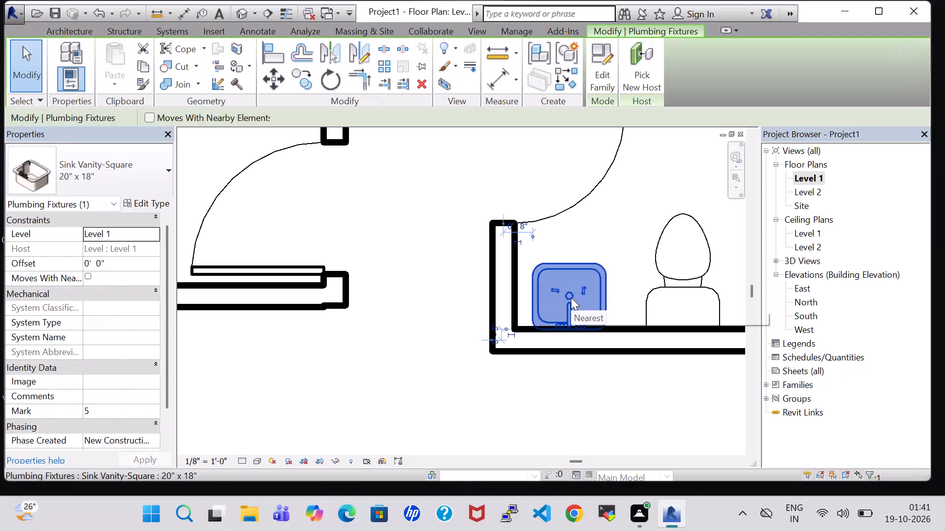
key("Right")
key("Right")
key("Right")
left_click(632, 185)
In the 3D view, place a matching round floor drain on the Level 1 work plane in the small toilet room's northeast corner.
scroll(632, 185, "down", 4)
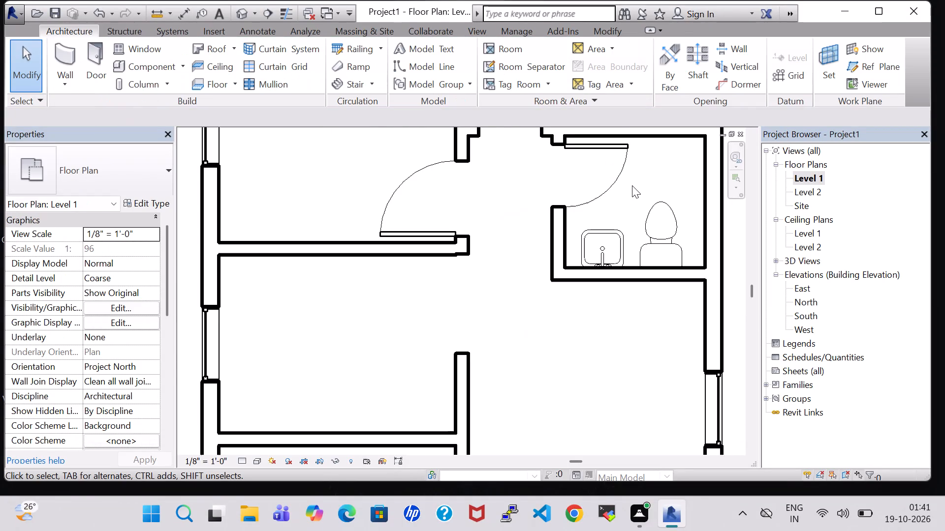
scroll(632, 185, "down", 1)
middle_click_drag(632, 185, 538, 317)
scroll(537, 315, "down", 2)
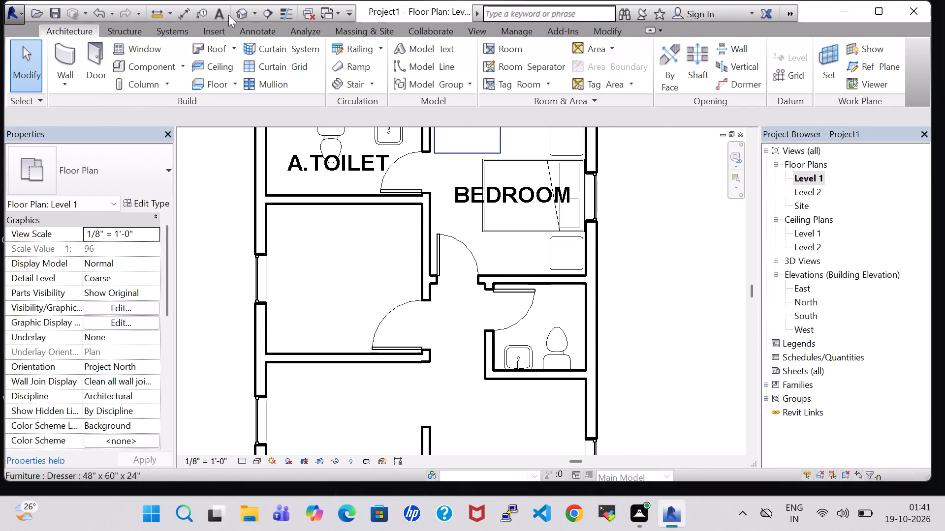
left_click(239, 10)
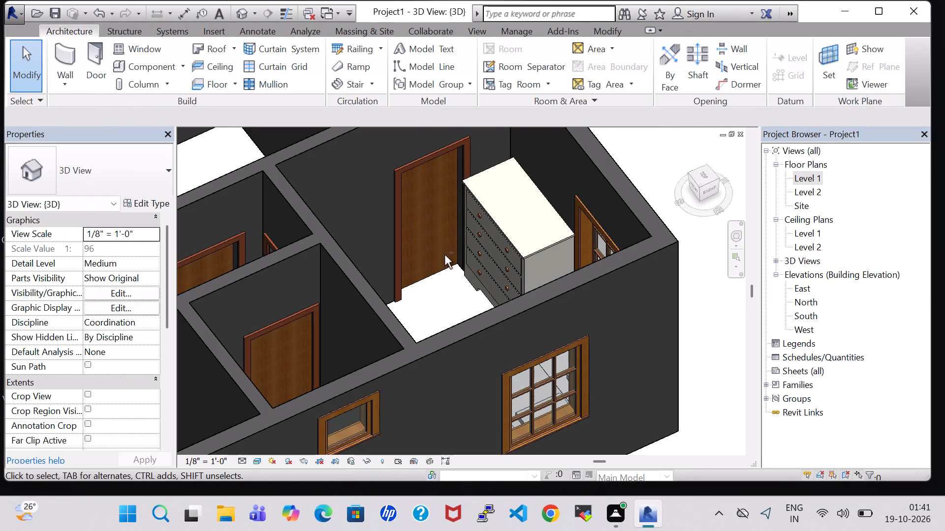
middle_click_drag(444, 255, 484, 397, "shift")
middle_click_drag(398, 259, 395, 191, "shift")
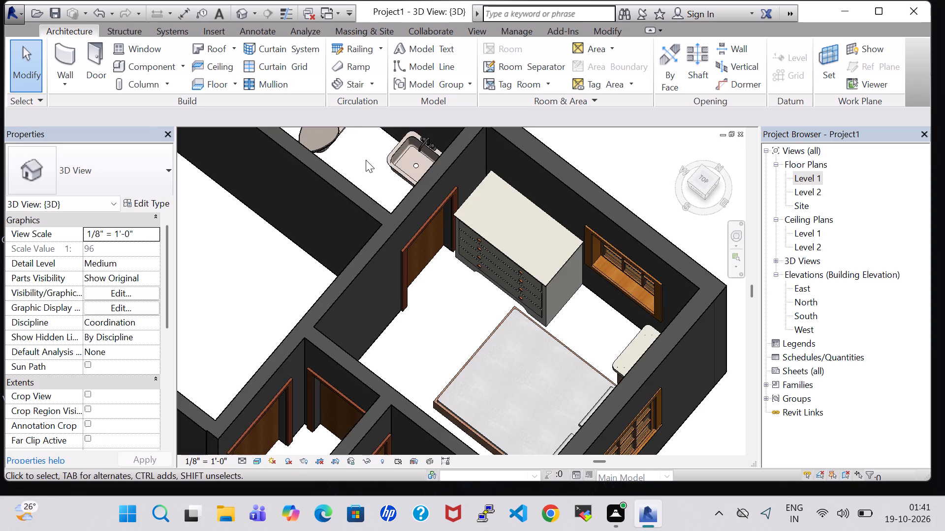
middle_click_drag(366, 160, 441, 324)
scroll(366, 160, "up", 1)
left_click(329, 224)
right_click(331, 222)
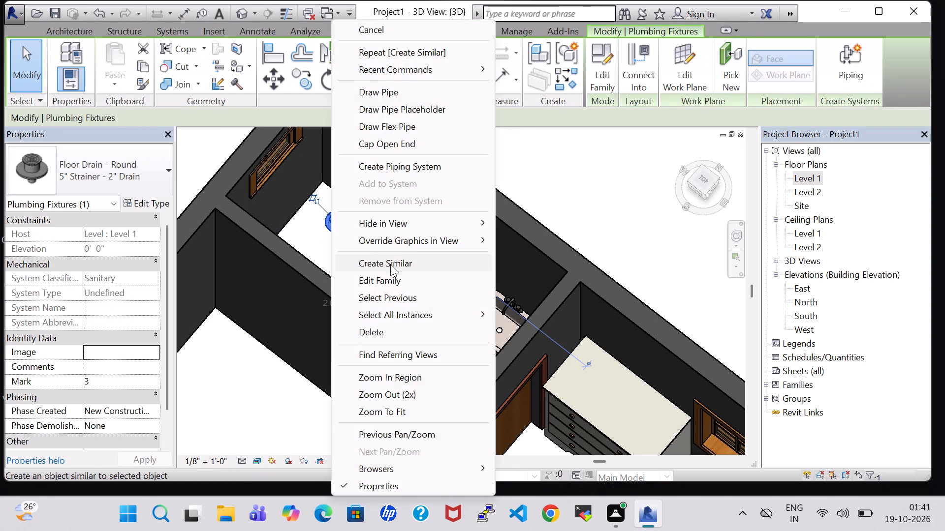
left_click(390, 264)
middle_click_drag(454, 335, 366, 97)
middle_click_drag(488, 277, 458, 146)
scroll(488, 277, "up", 1)
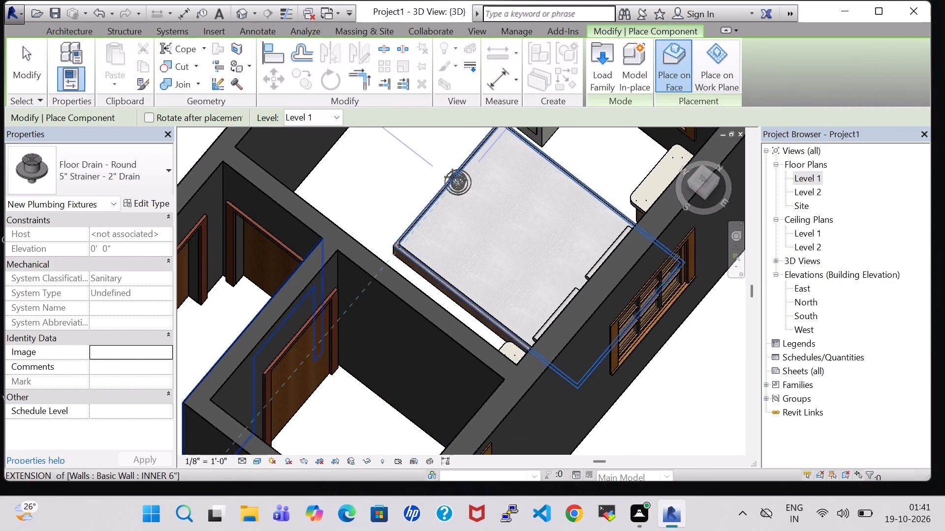
middle_click_drag(452, 177, 459, 147)
scroll(452, 177, "up", 1)
middle_click_drag(354, 418, 356, 455, "shift")
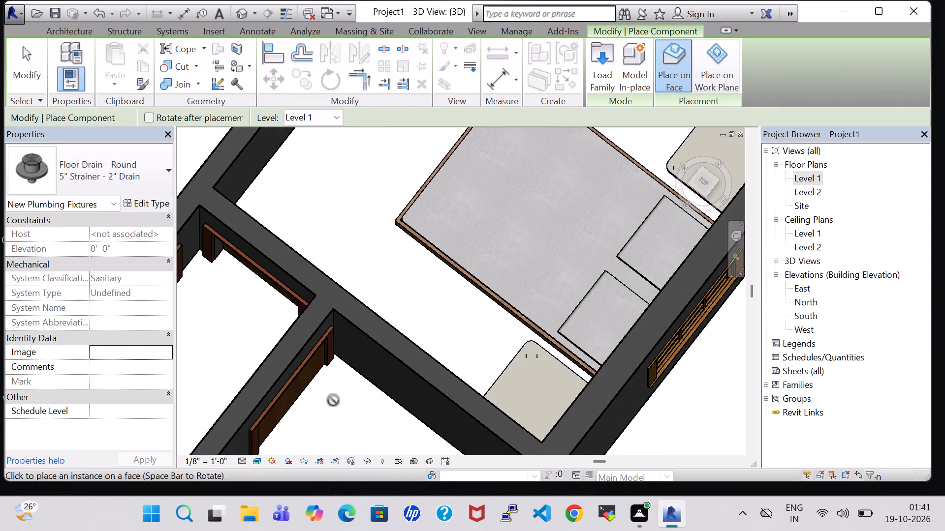
middle_click_drag(333, 400, 378, 234)
left_click(704, 58)
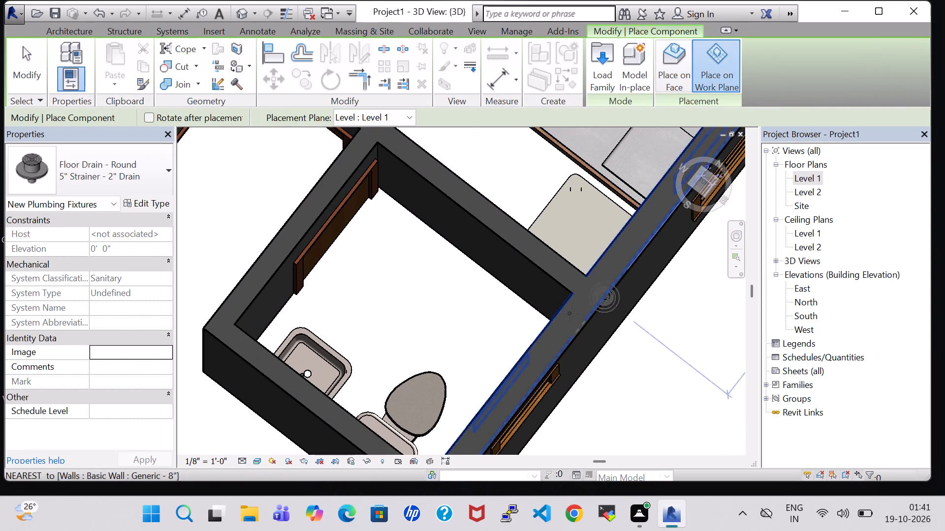
left_click(517, 323)
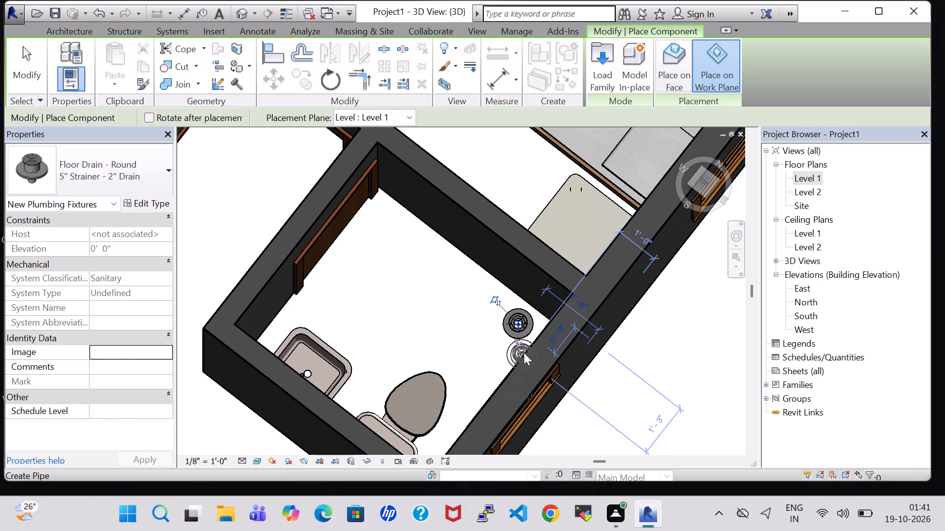
key("Escape")
key("Escape")
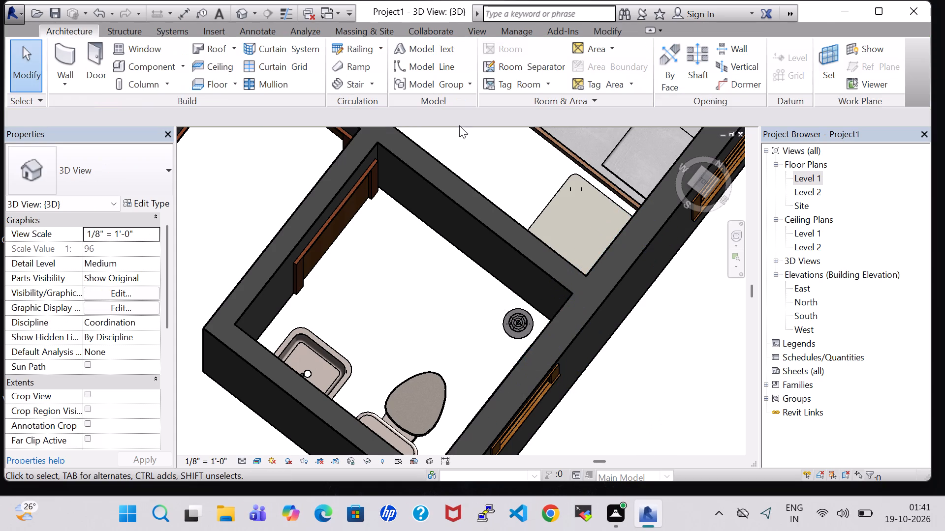
Return to the Level 1 floor plan.
double_click(809, 172)
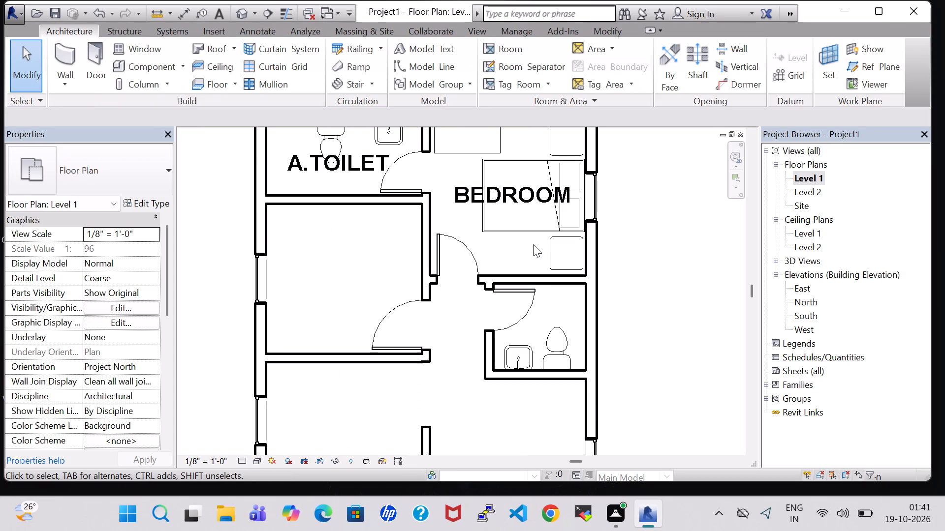
middle_click_drag(606, 342, 608, 251)
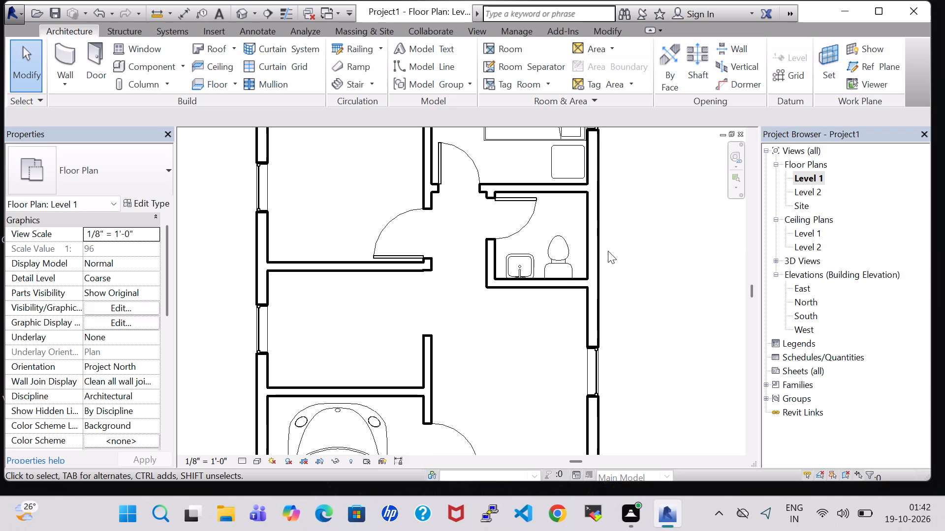
scroll(665, 231, "down", 1)
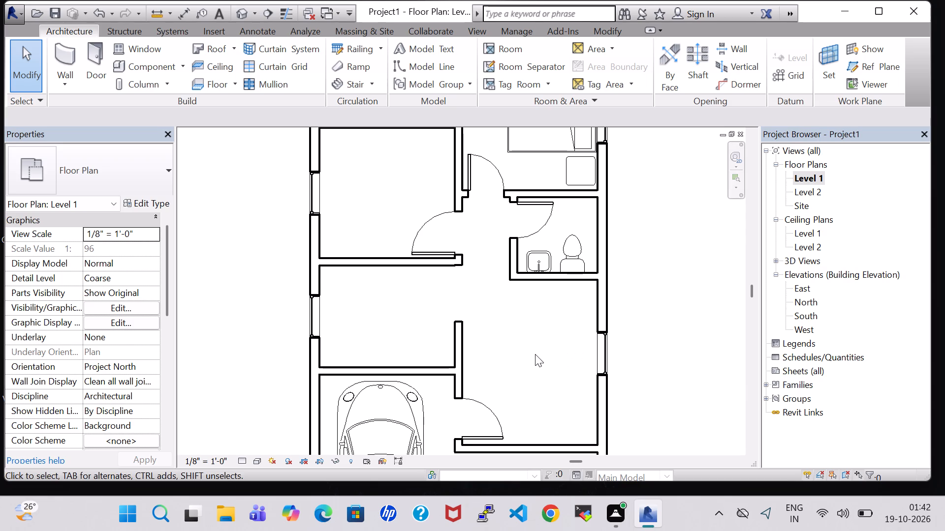
middle_click_drag(529, 354, 527, 293)
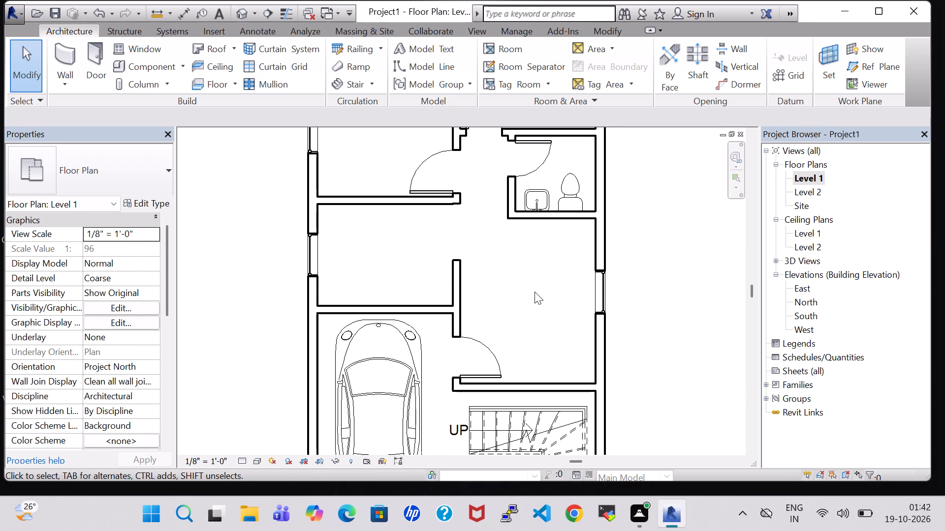
scroll(535, 292, "down", 2)
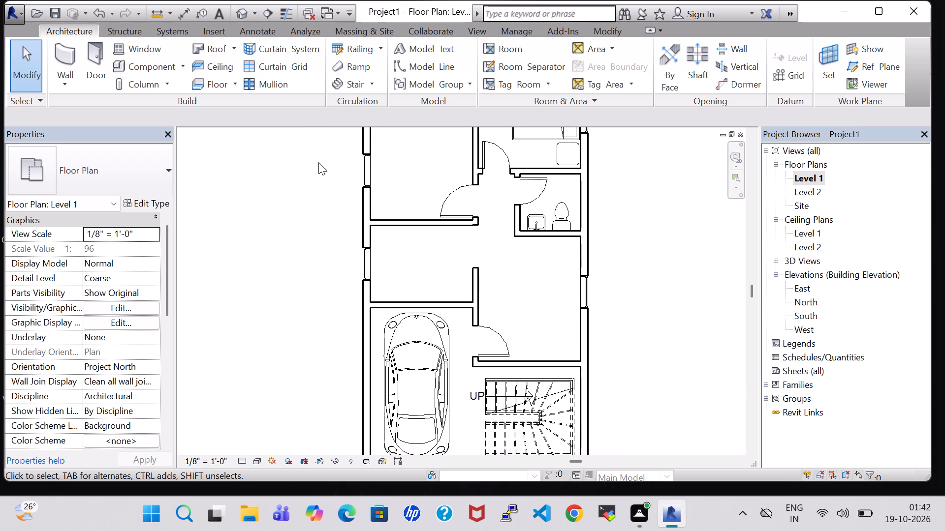
Load the Refrigerator family from the library's Specialty Equipment > Domestic folder for component placement.
left_click(122, 63)
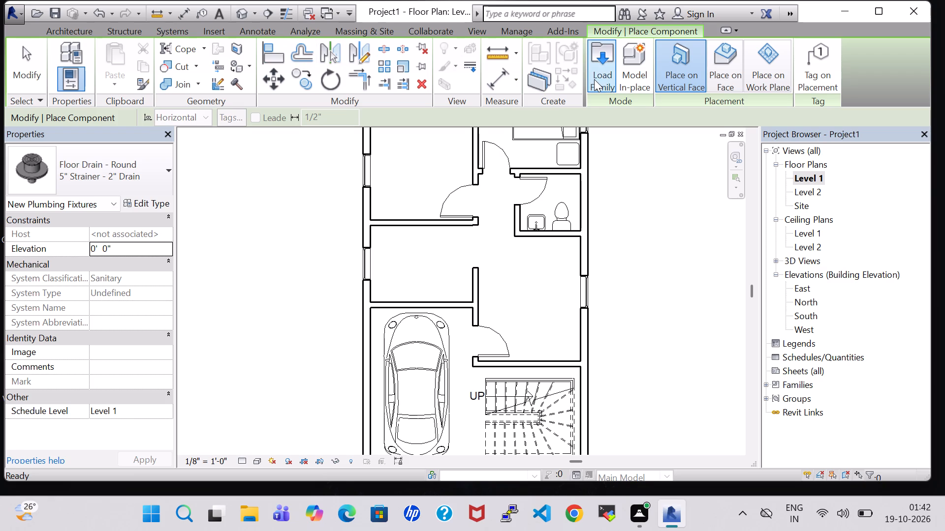
left_click(608, 79)
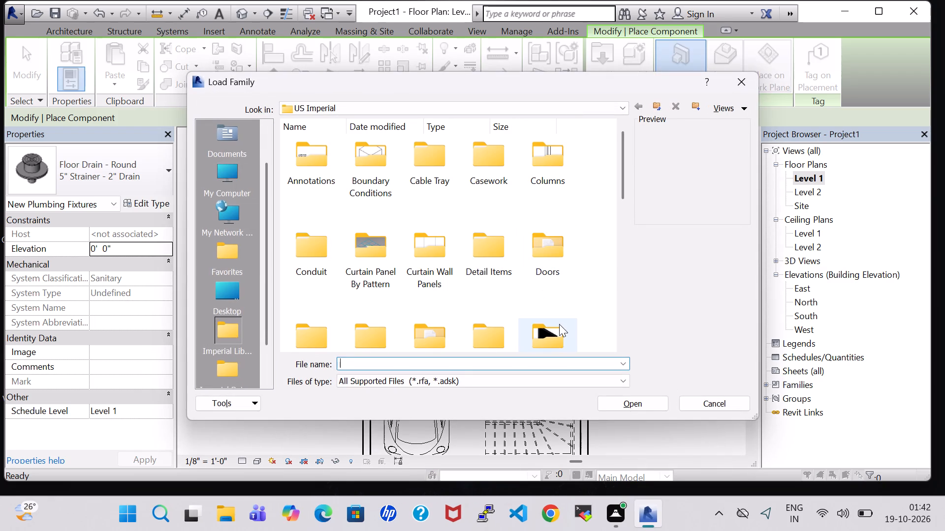
left_click(559, 324)
key("s")
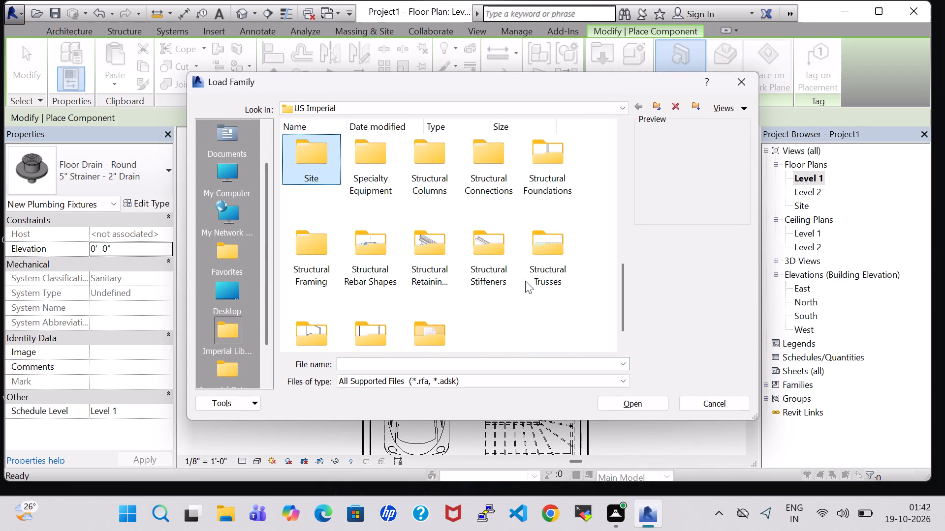
left_click(342, 168)
double_click(354, 168)
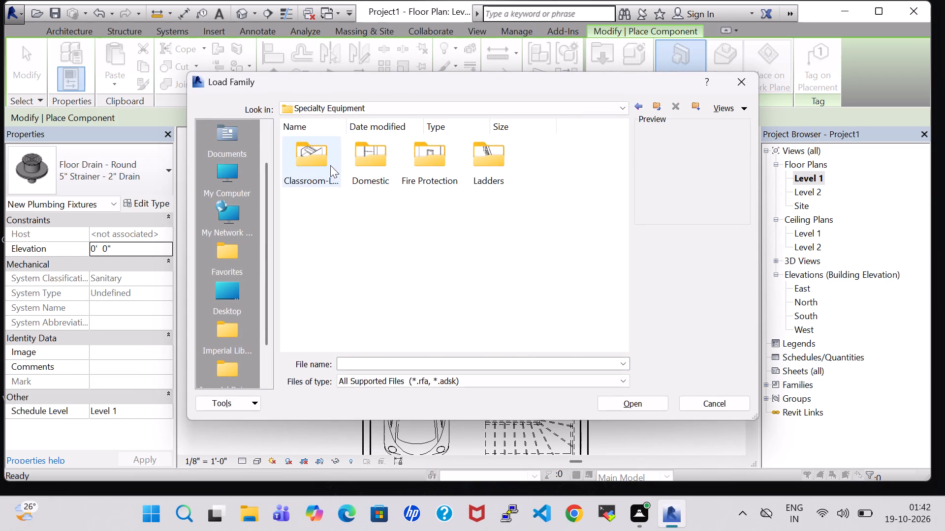
left_click(404, 157)
double_click(382, 157)
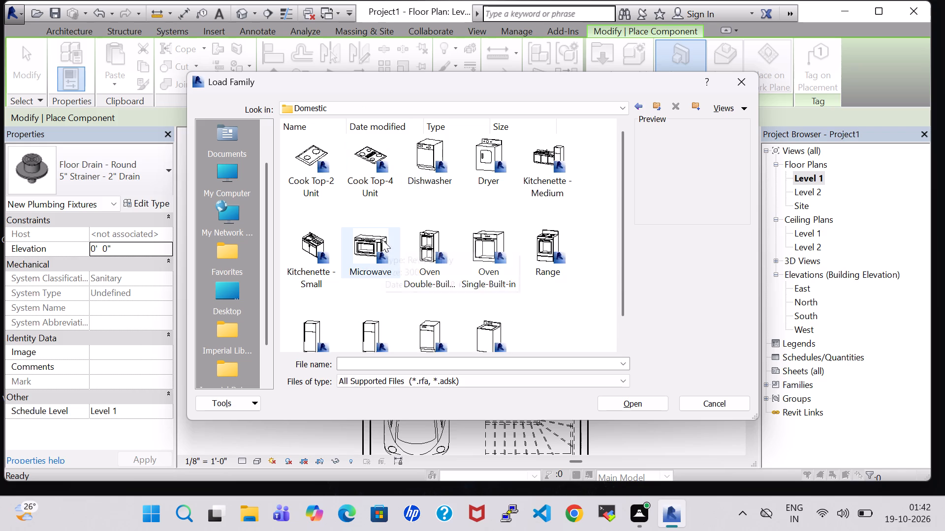
scroll(383, 242, "down", 2)
left_click(381, 304)
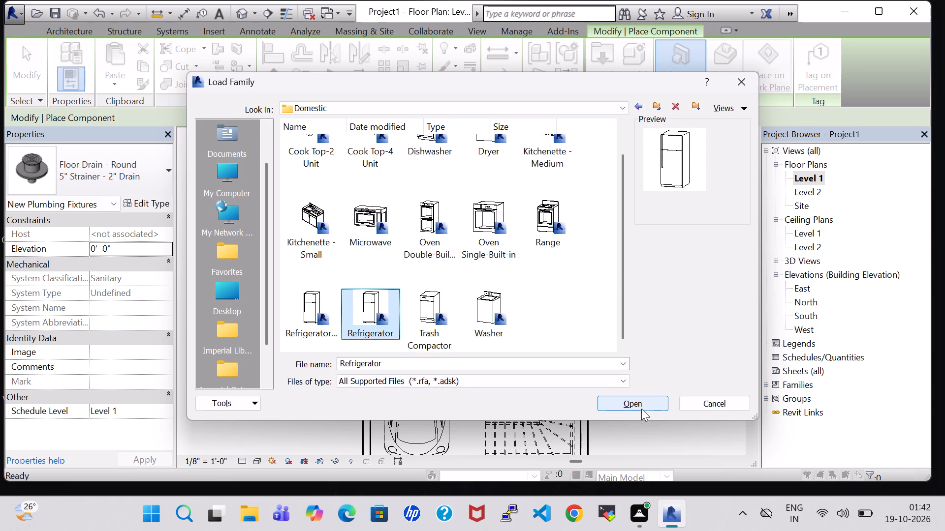
left_click(641, 409)
Place a 30" x 32" RH refrigerator near the northwest corner of the room north of the car bay.
scroll(402, 272, "up", 2)
scroll(386, 235, "up", 4)
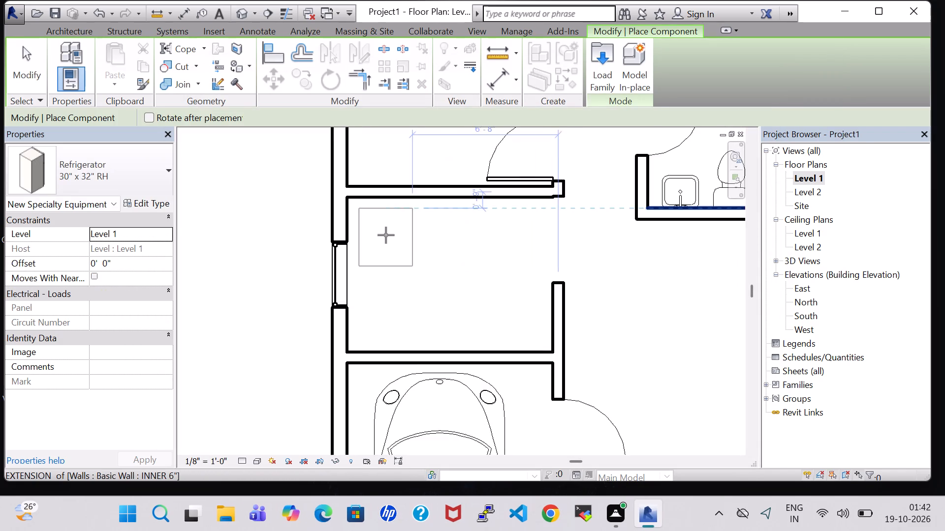
left_click(382, 233)
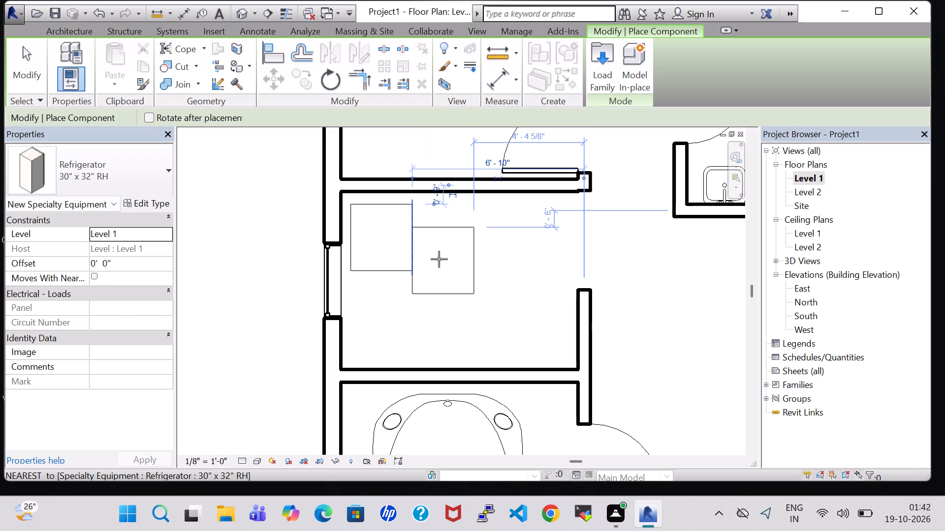
key("Escape")
key("Escape")
Rotate the refrigerator 90 degrees so its back faces the west wall, and nudge it three increments north and one east.
left_click(396, 247)
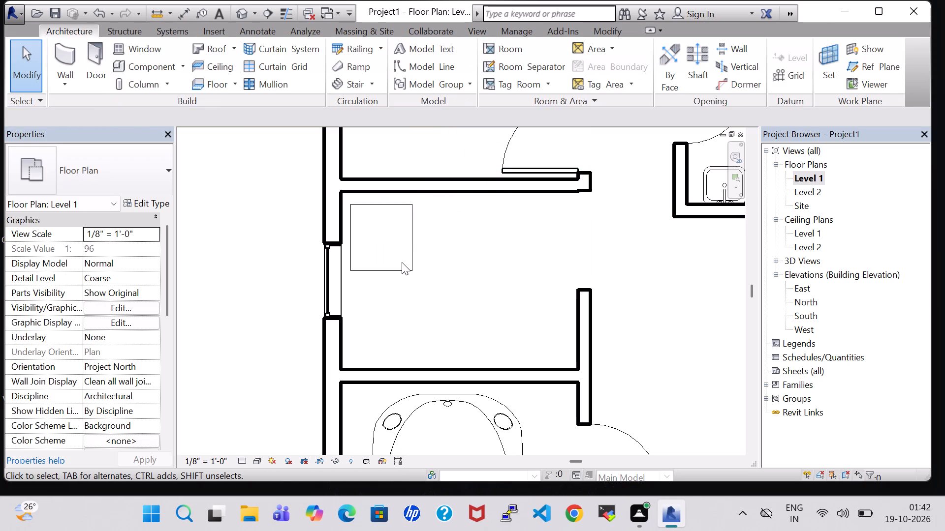
left_click(402, 262)
left_click(400, 272)
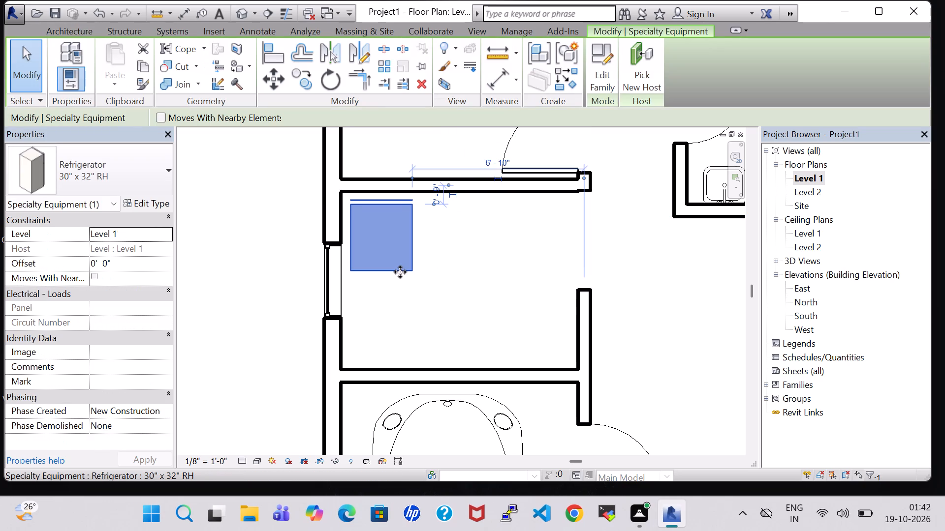
key("space")
key("Up")
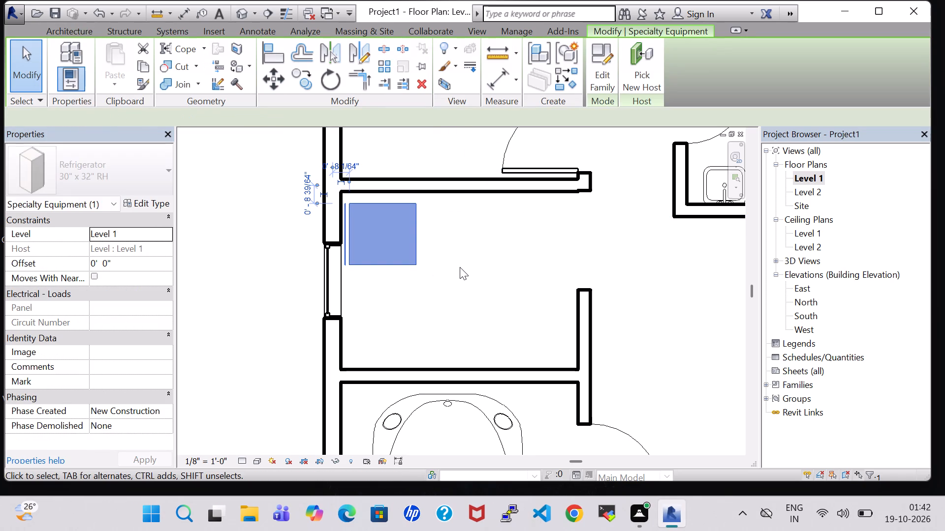
key("Up")
key("Right")
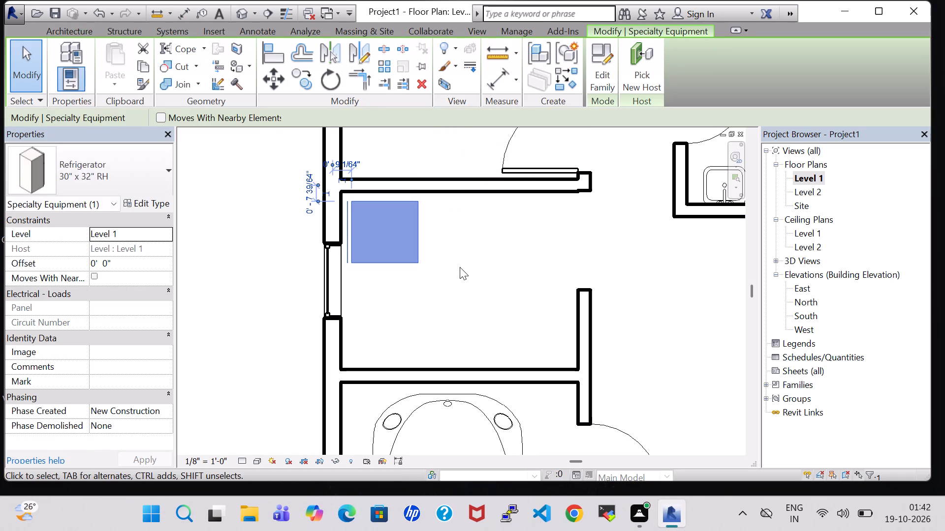
key("Up")
left_click(466, 265)
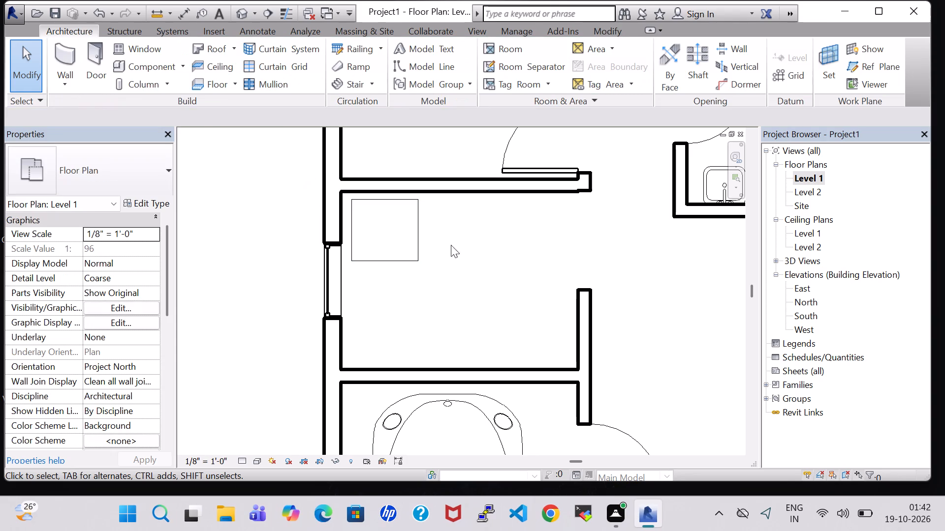
Load the Sink Kitchen-Double family from the library's Plumbing > Architectural > Fixtures > Sinks folder.
left_click(126, 59)
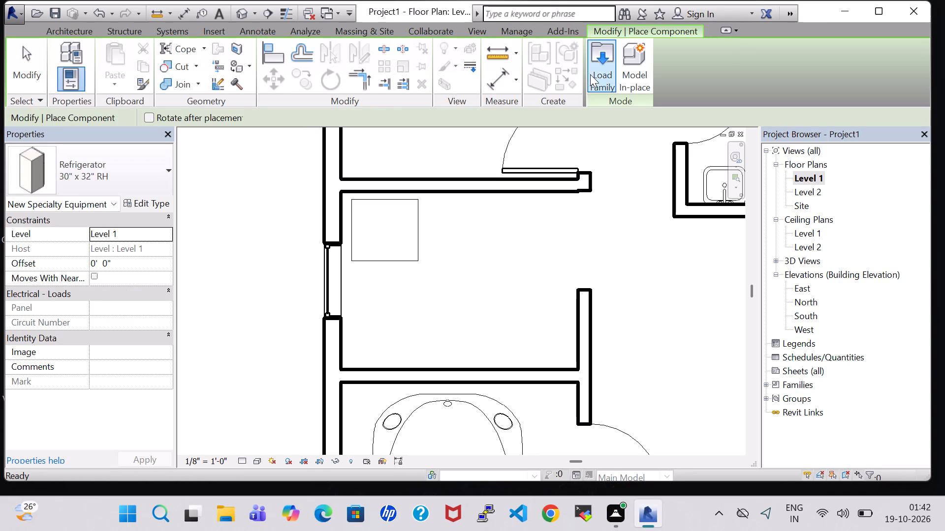
left_click(611, 73)
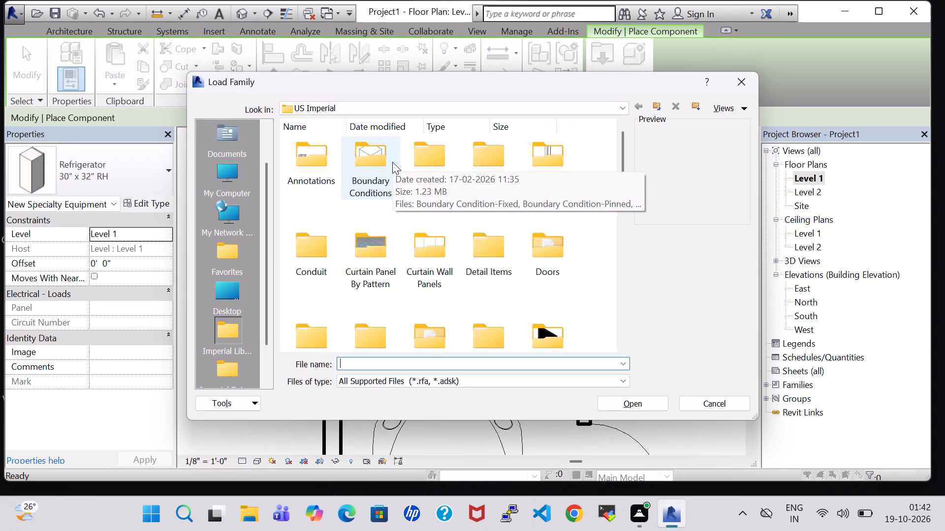
scroll(386, 162, "down", 2)
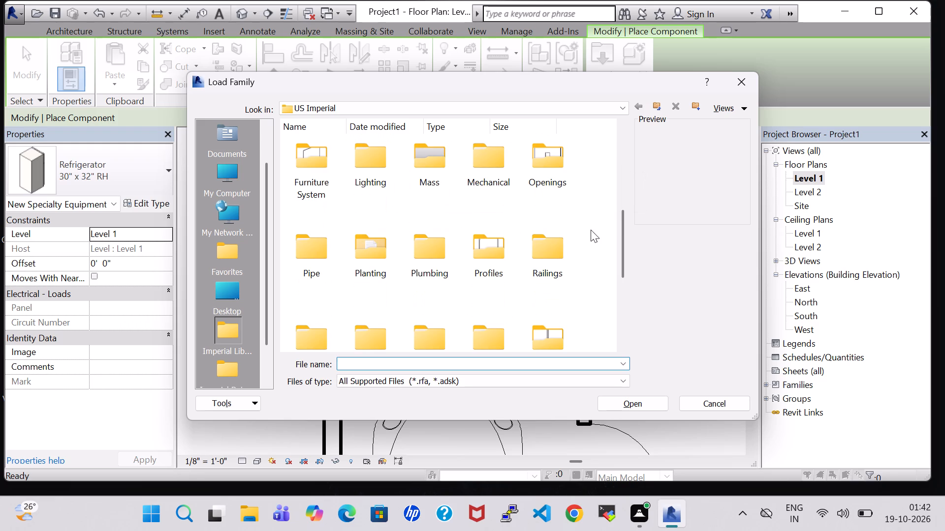
left_click(547, 173)
key("p")
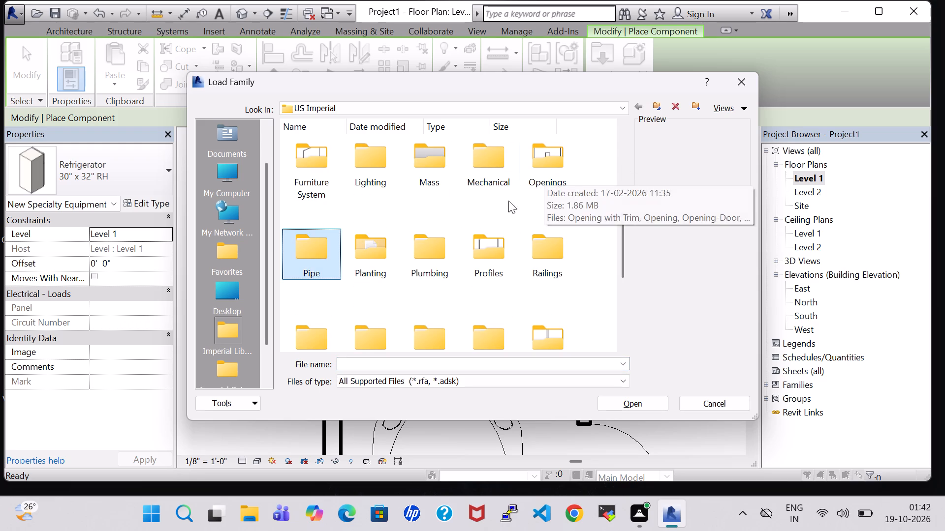
double_click(438, 252)
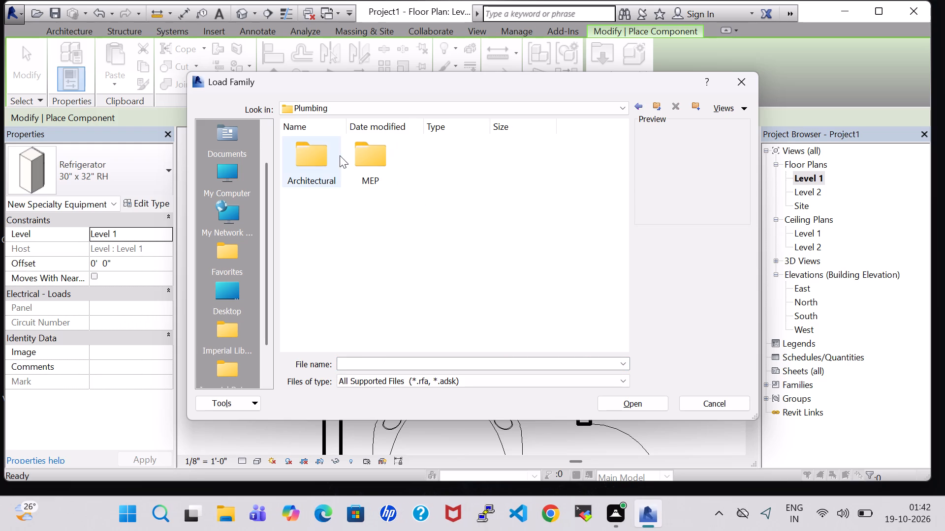
double_click(319, 158)
double_click(374, 154)
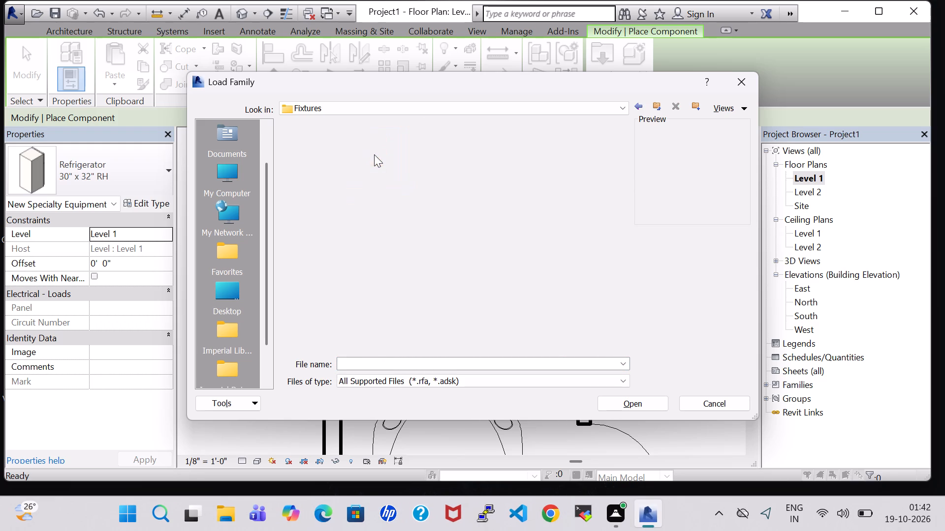
double_click(536, 161)
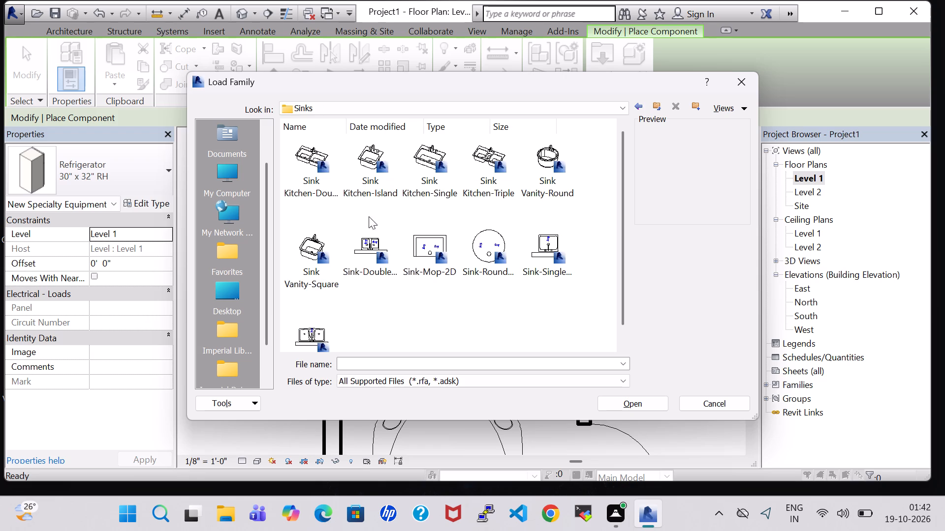
left_click(308, 163)
left_click(633, 403)
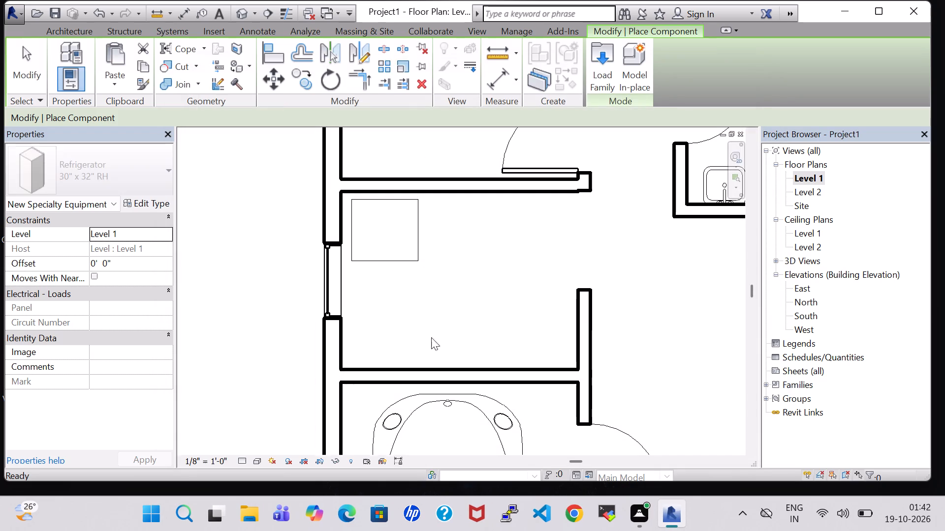
Place a rotated 42" x 21" Sink Kitchen-Double against the west wall at the window, south of the refrigerator.
key("space")
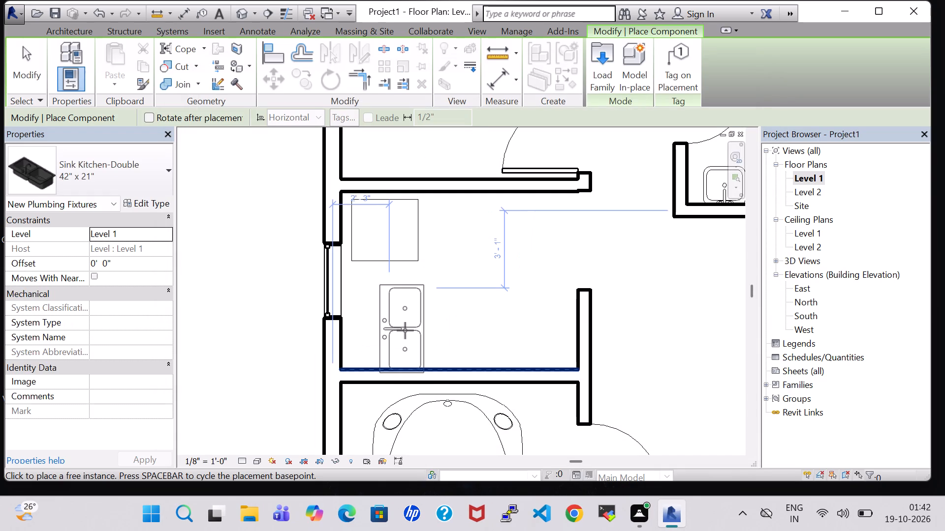
scroll(373, 317, "up", 3)
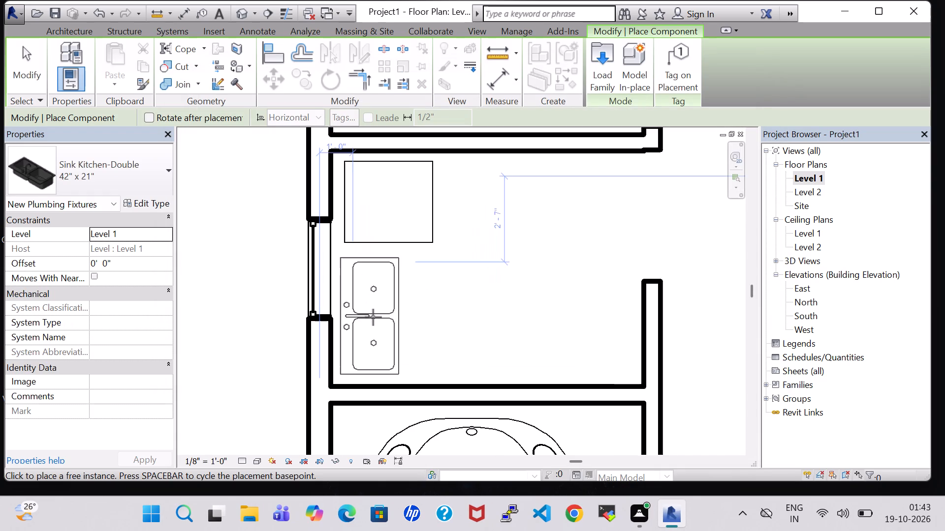
scroll(373, 317, "down", 5)
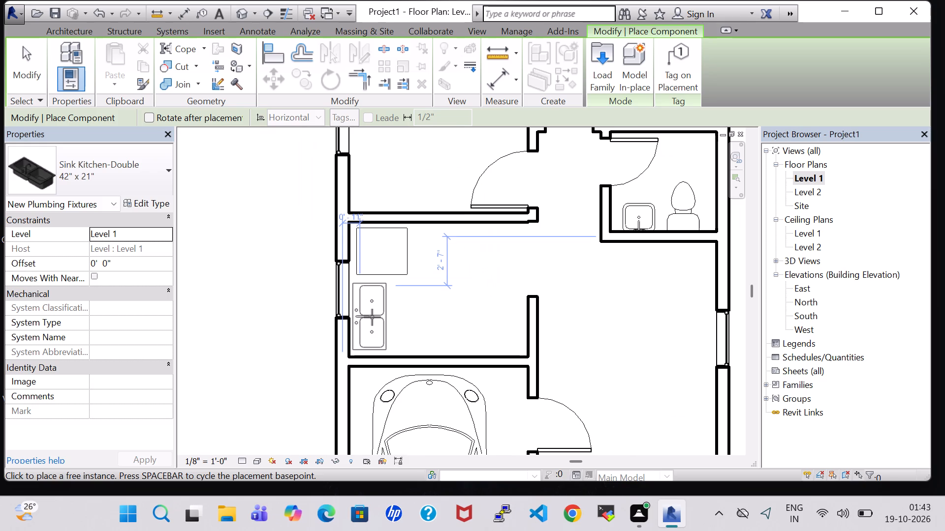
scroll(372, 317, "up", 3)
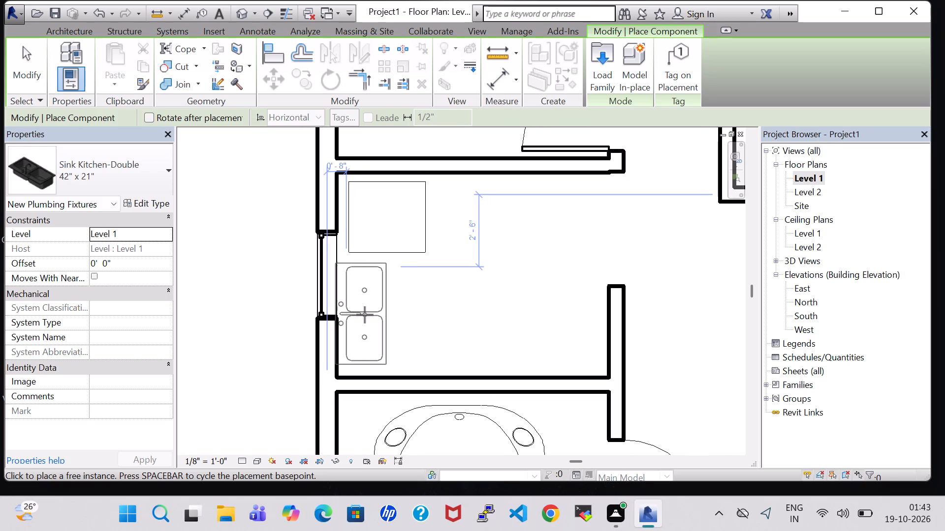
left_click(365, 315)
key("Escape")
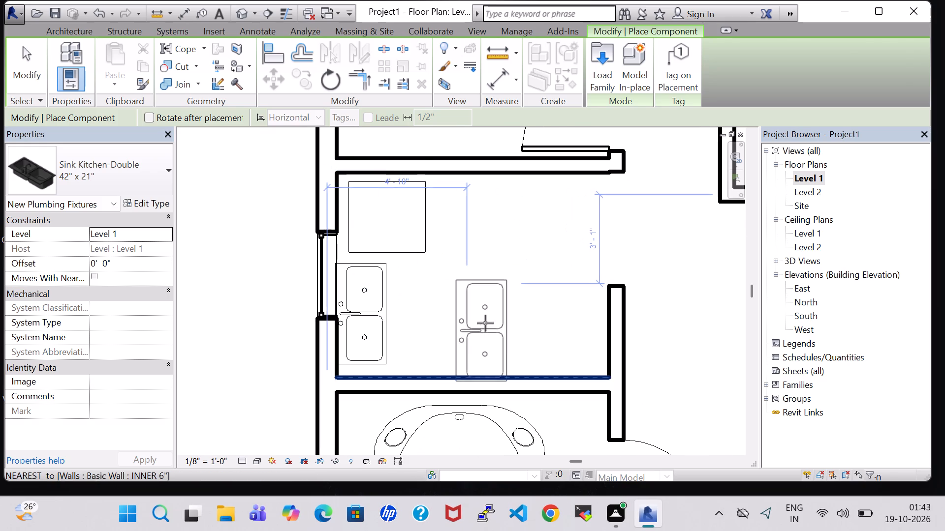
key("Escape")
Place a Casement 3x3 with Trim 36" x 48" window, matching the west window, centred 5'-0" along the wall between kitchen and car bay.
scroll(485, 321, "down", 2)
left_click(357, 286)
right_click(357, 286)
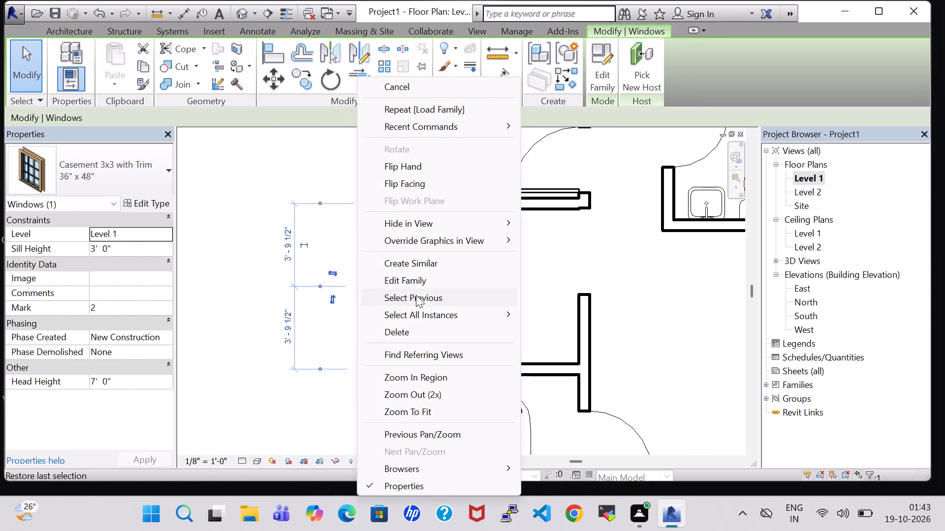
left_click(427, 267)
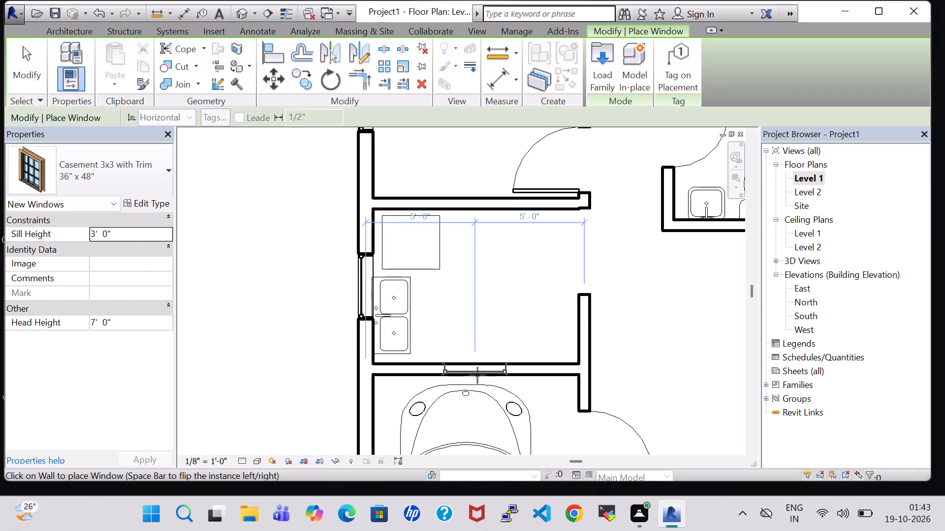
left_click(477, 375)
key("Escape")
key("Escape")
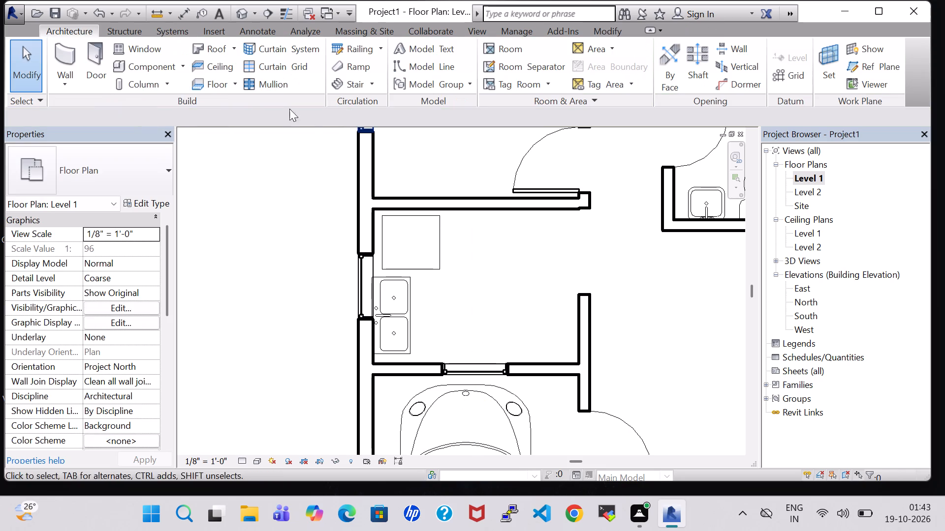
Load the Cook Top-4 Unit family from the library's Specialty Equipment > Domestic folder.
left_click(133, 65)
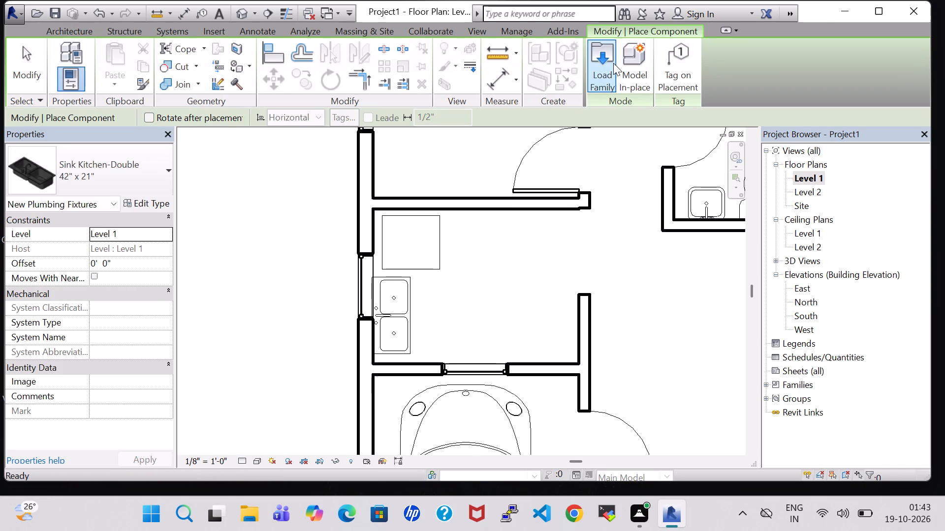
left_click(612, 63)
left_click(552, 329)
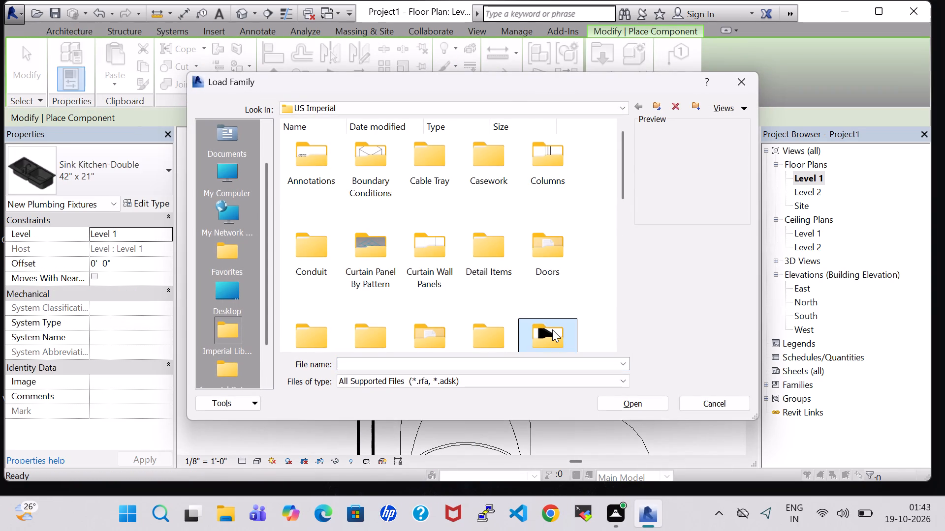
key("p")
double_click(428, 168)
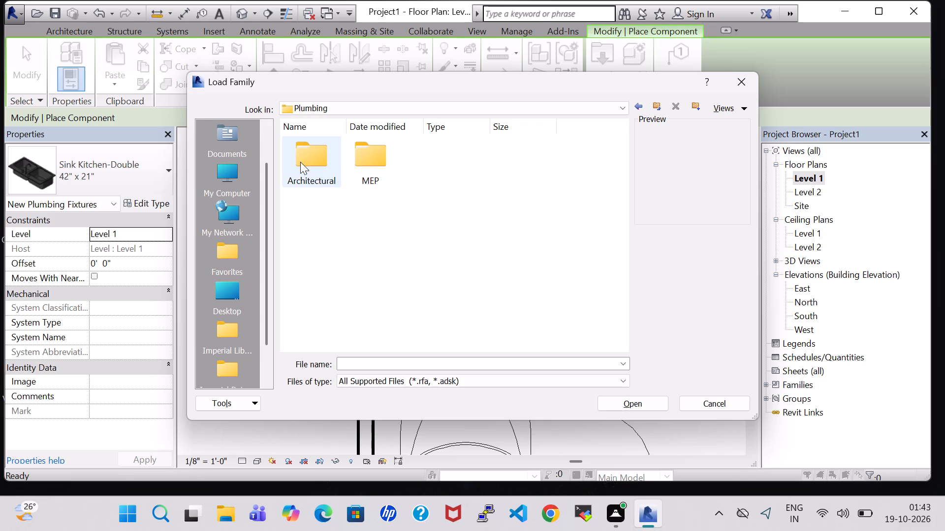
double_click(298, 162)
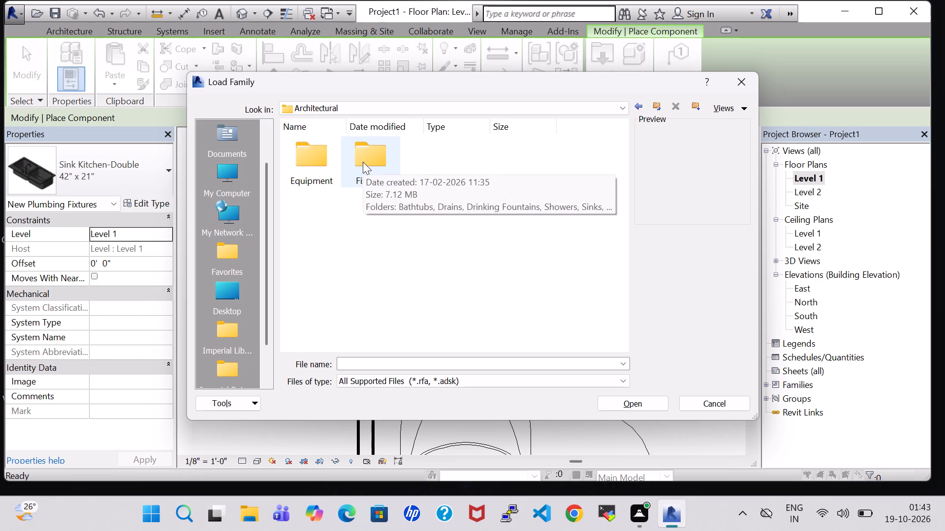
left_click(637, 110)
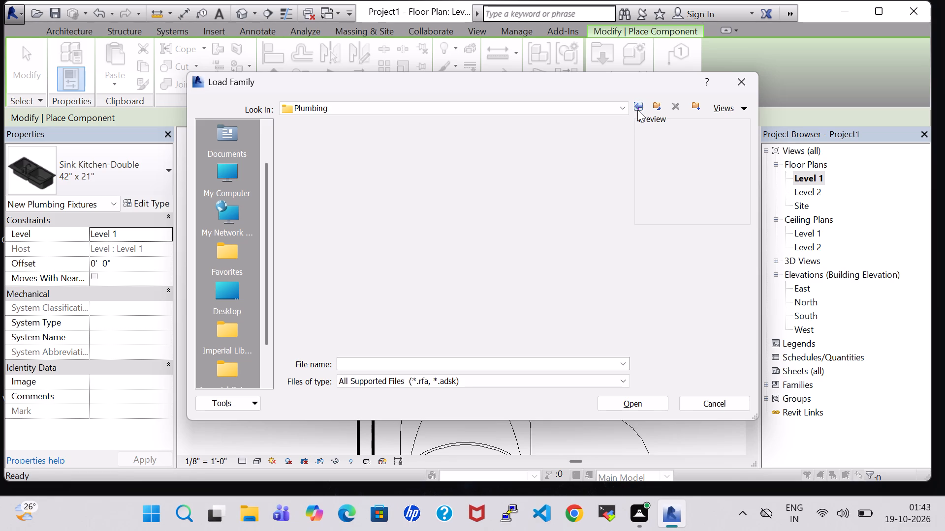
left_click(637, 107)
left_click(422, 271)
key("s")
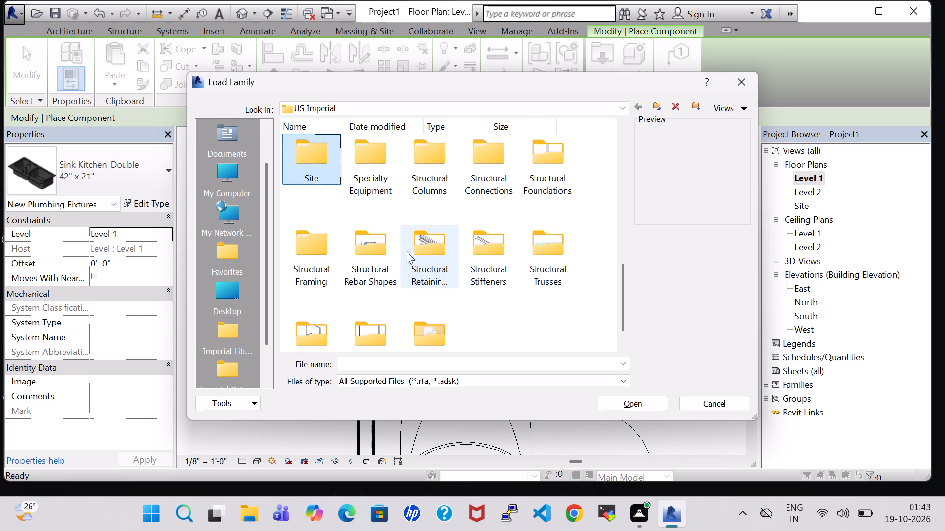
double_click(373, 176)
double_click(365, 173)
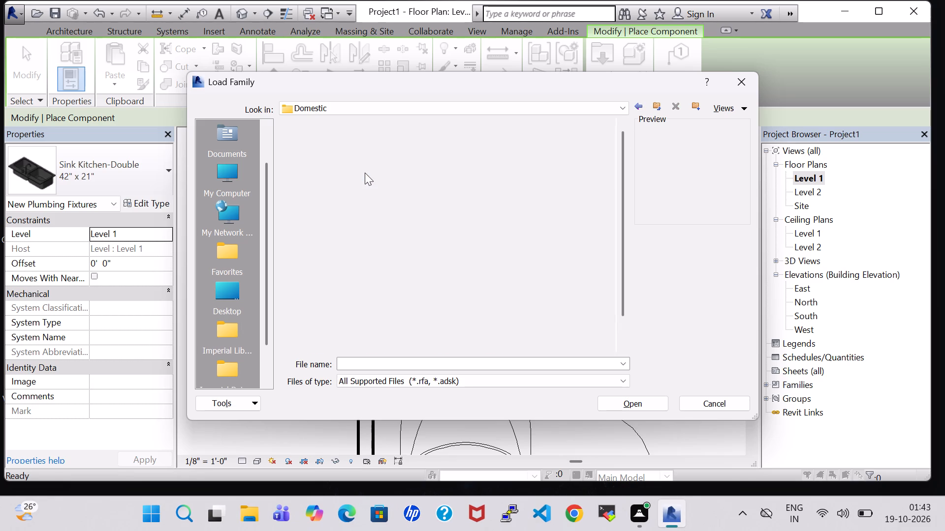
left_click(365, 175)
left_click(653, 405)
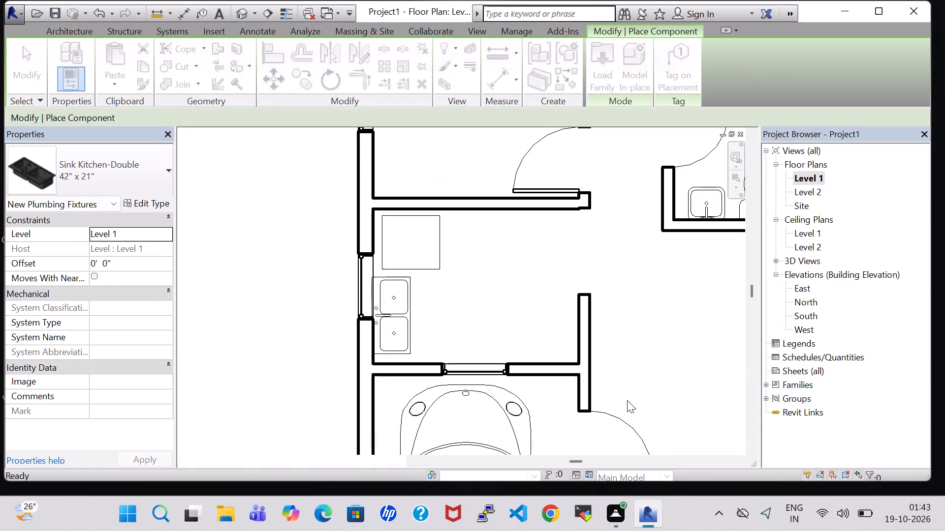
Place a 36" x 20" Cook Top-4 Unit against the kitchen's south wall at the window, centred about 5'-0" from the east wall.
scroll(501, 338, "up", 2)
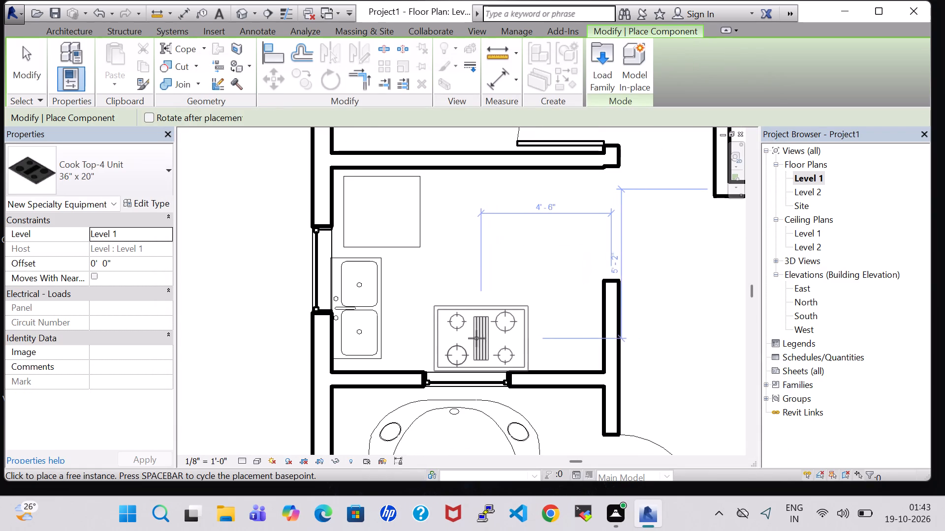
left_click(466, 338)
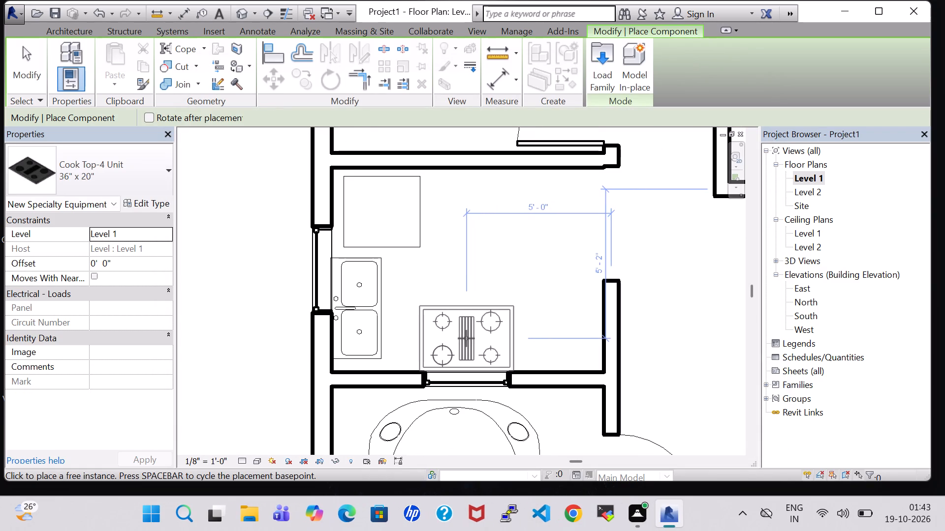
key("Escape")
key("Escape")
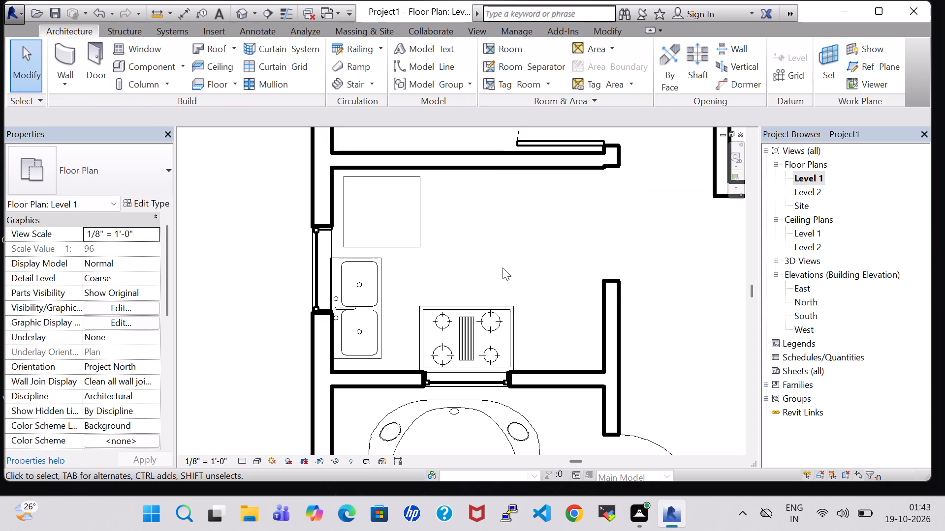
Examine the furnished kitchen, toilet and bedroom in the 3D view.
left_click(234, 11)
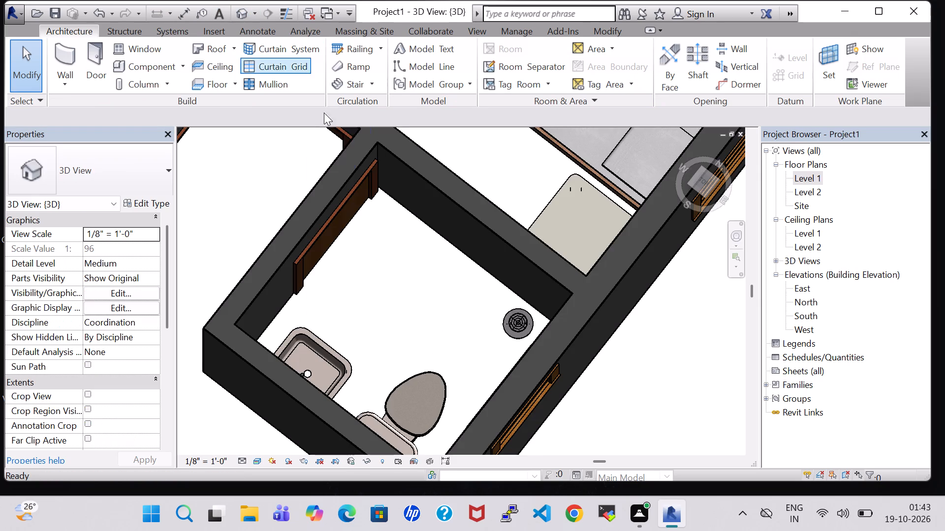
scroll(452, 300, "down", 4)
middle_click_drag(452, 300, 578, 368)
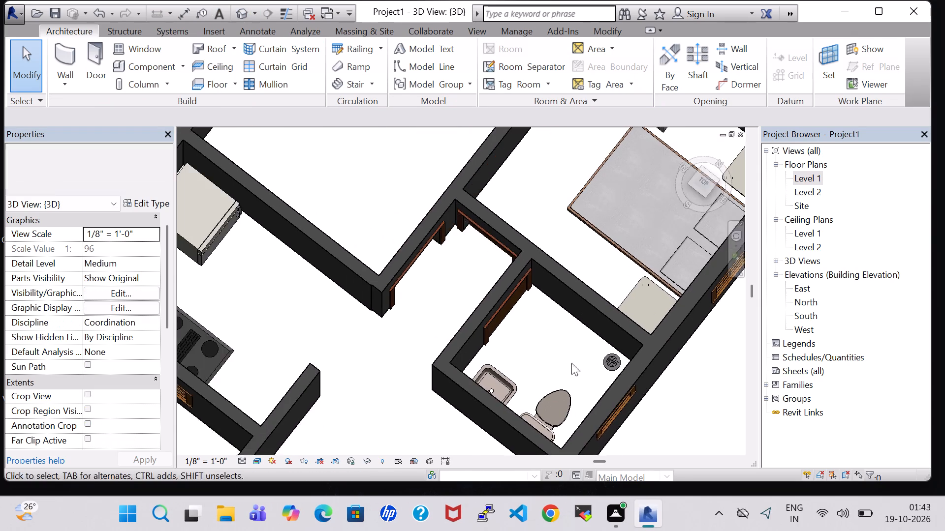
scroll(544, 307, "down", 2)
middle_click_drag(348, 326, 328, 290, "shift")
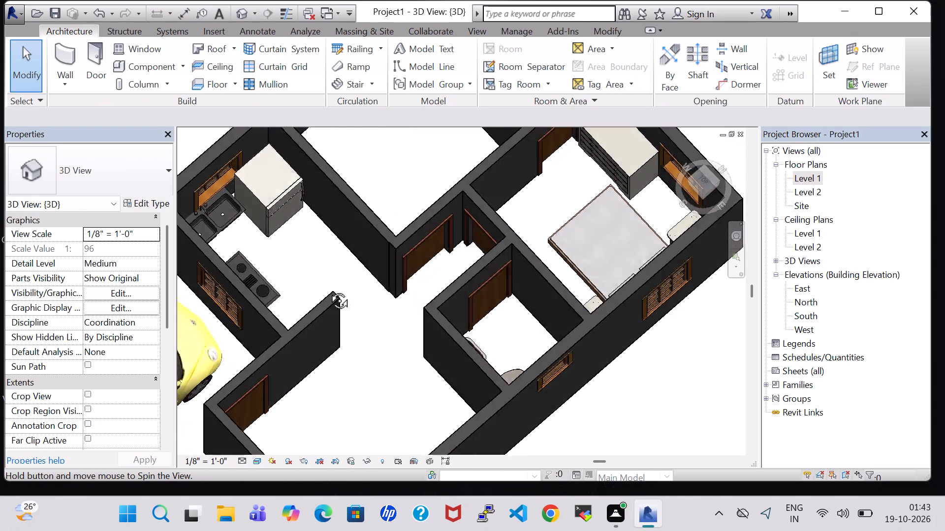
middle_click_drag(328, 290, 322, 247, "shift")
middle_click_drag(330, 216, 311, 289, "shift")
Return to the Level 1 floor plan and examine the layout from the kitchen up to the bedroom and attached toilet.
double_click(800, 179)
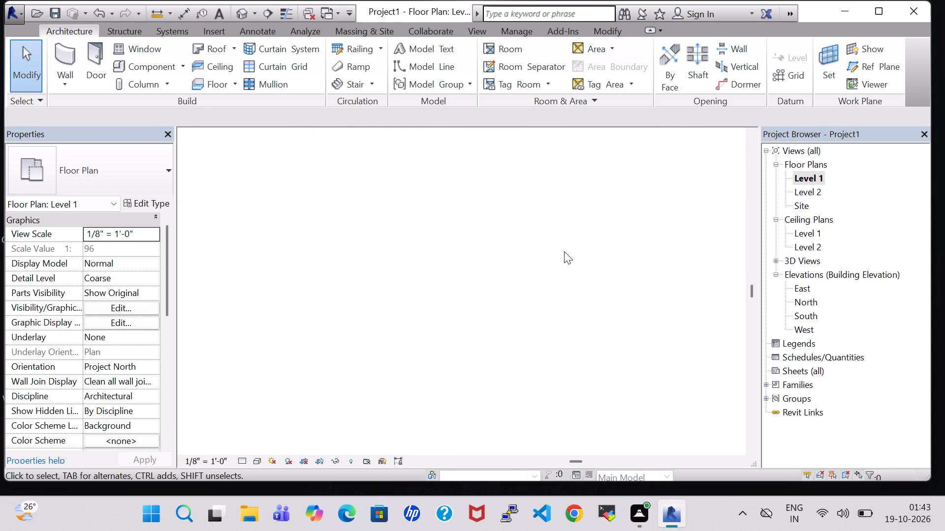
scroll(532, 313, "down", 3)
middle_click_drag(534, 314, 516, 236)
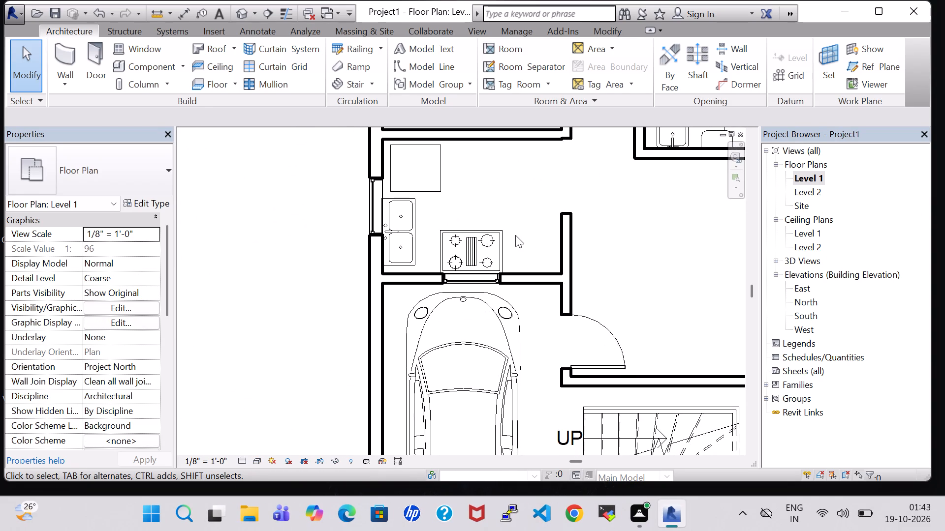
middle_click_drag(667, 225, 664, 262)
scroll(664, 266, "down", 2)
middle_click_drag(664, 266, 612, 303)
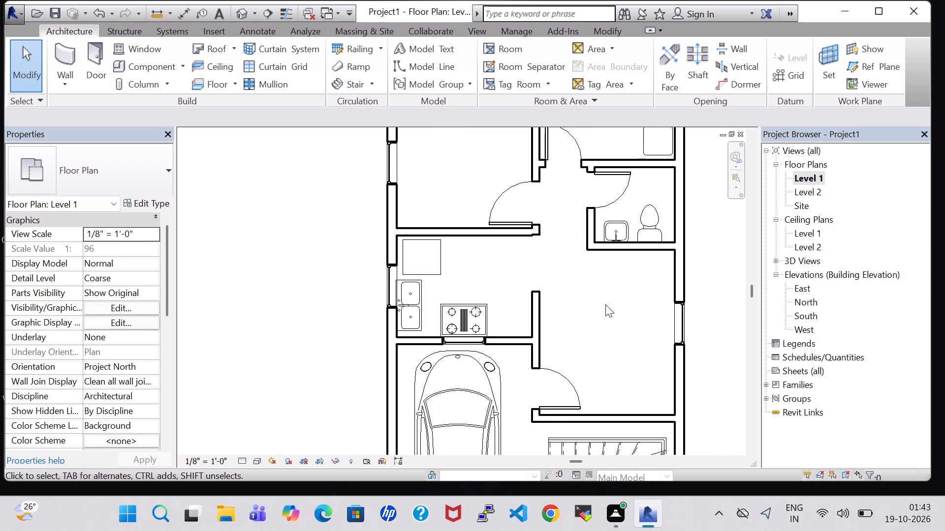
middle_click_drag(605, 304, 603, 310)
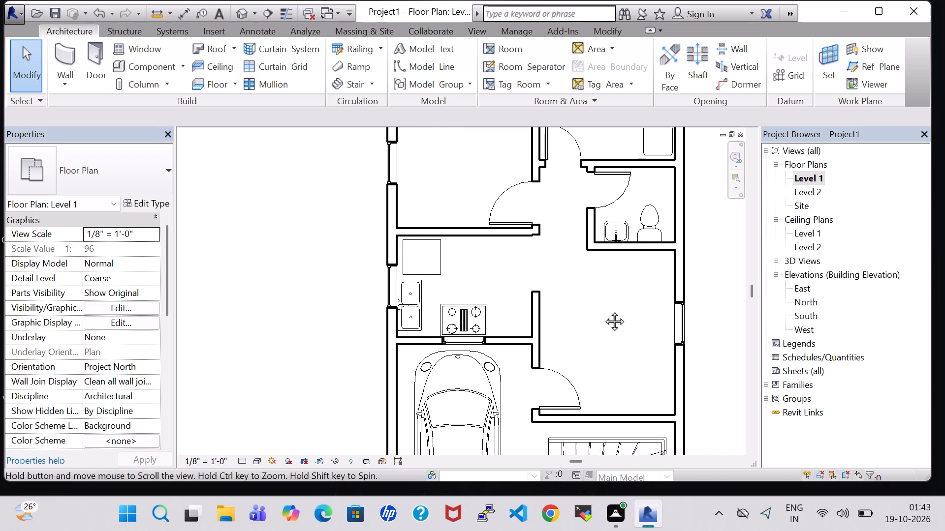
middle_click_drag(603, 310, 583, 416)
middle_click_drag(583, 420, 583, 449)
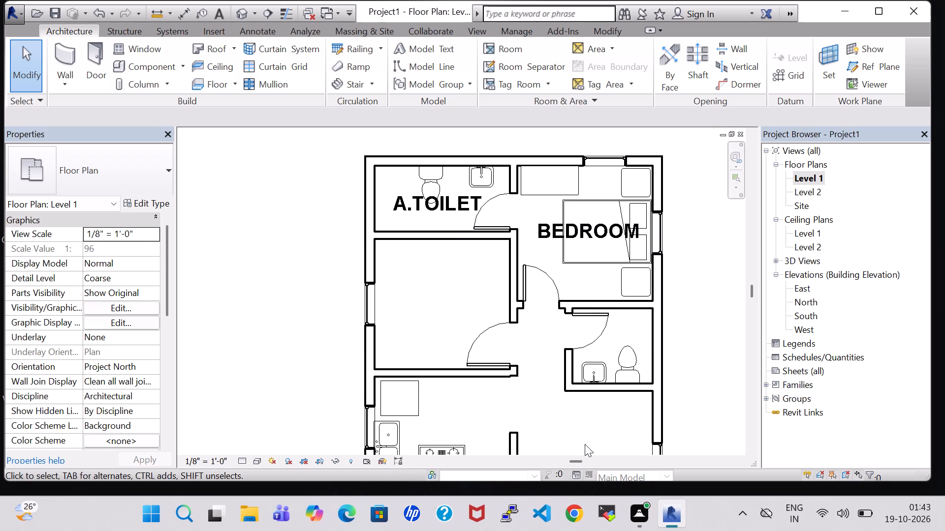
scroll(580, 429, "down", 1)
middle_click_drag(476, 275, 476, 256)
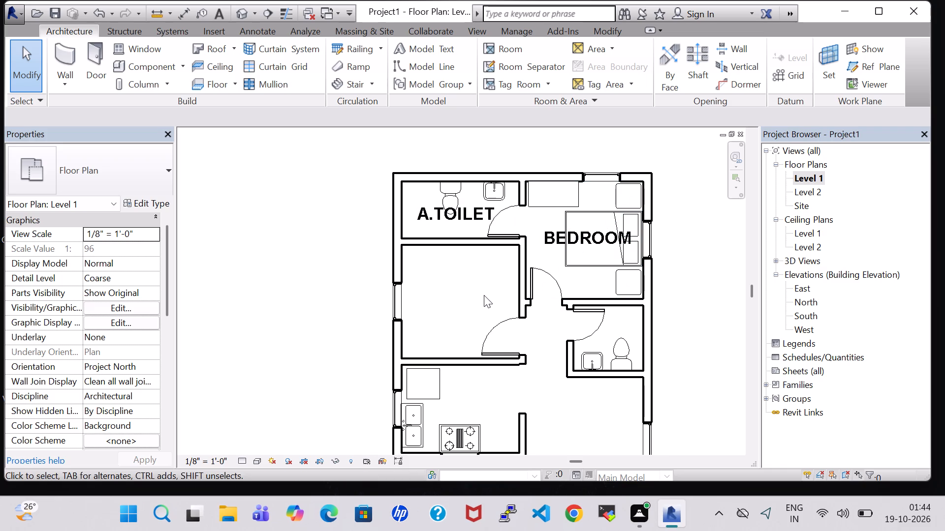
middle_click_drag(481, 297, 471, 221)
middle_click_drag(445, 307, 440, 333)
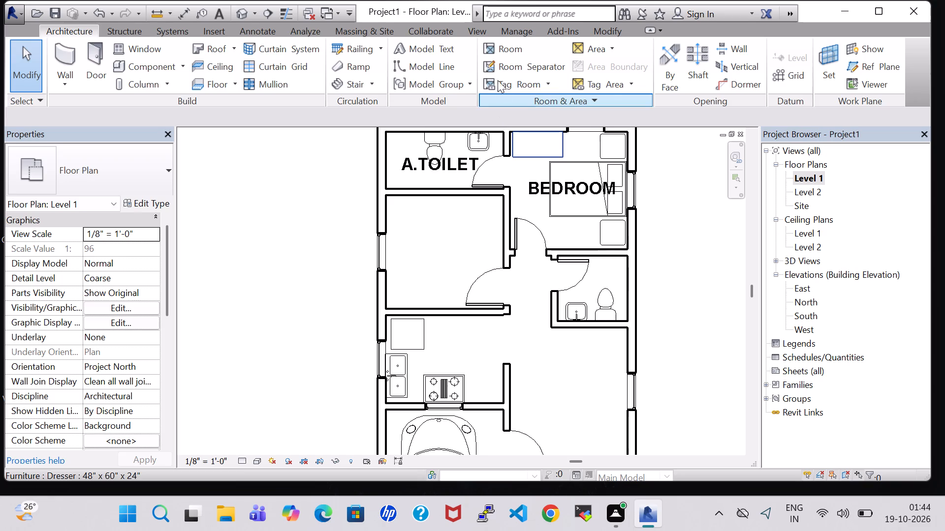
Place a tagged room with its tag above the cooktop in the kitchen and name it KITCHEN.
left_click(498, 49)
left_click(451, 370)
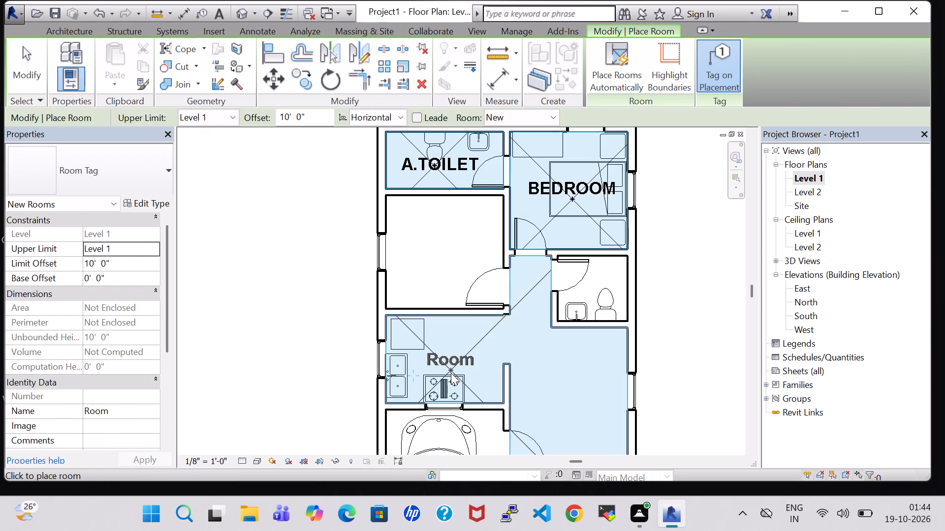
key("Escape")
key("Escape")
double_click(455, 361)
key("BackSpace")
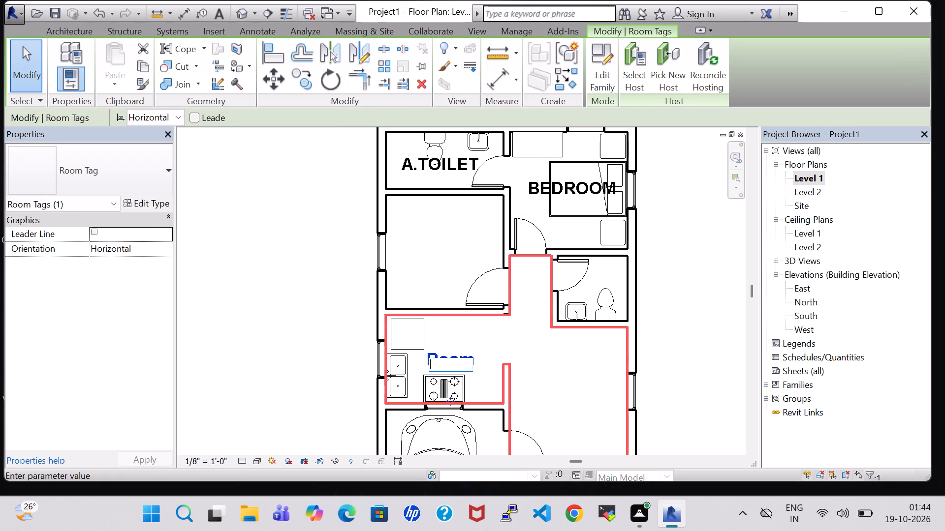
type("KITCHEN")
key("Return")
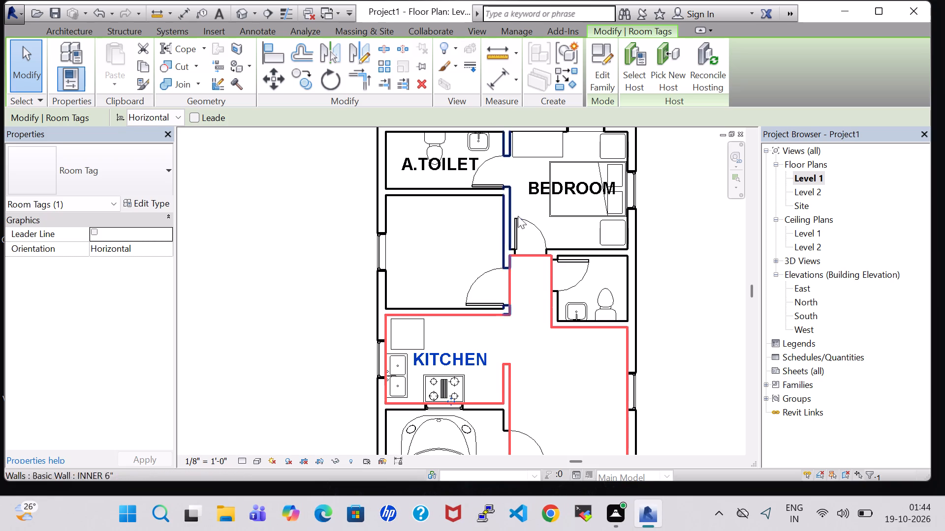
Place a matching Bed-Box Double 53" x 74" in the room north of the kitchen, headboard at the west window, nudged three increments west.
left_click(593, 210)
right_click(593, 210)
left_click(667, 269)
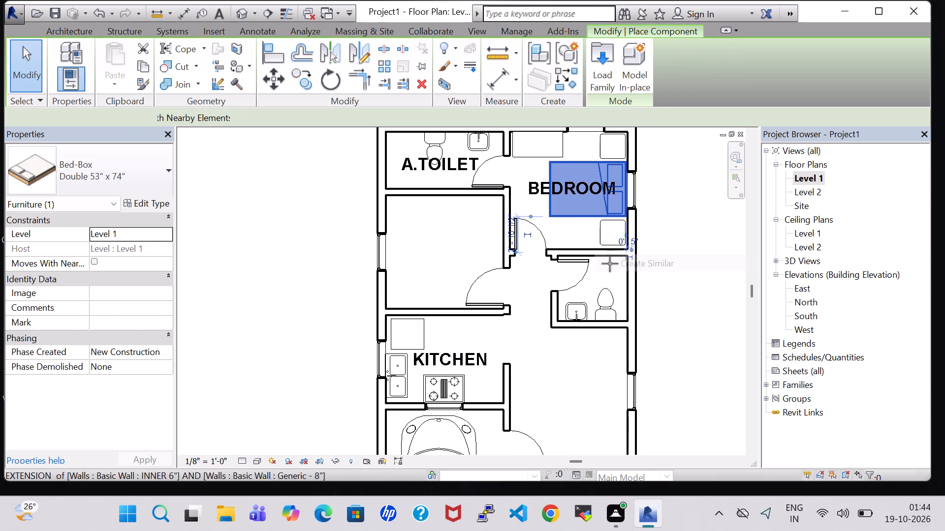
key("space")
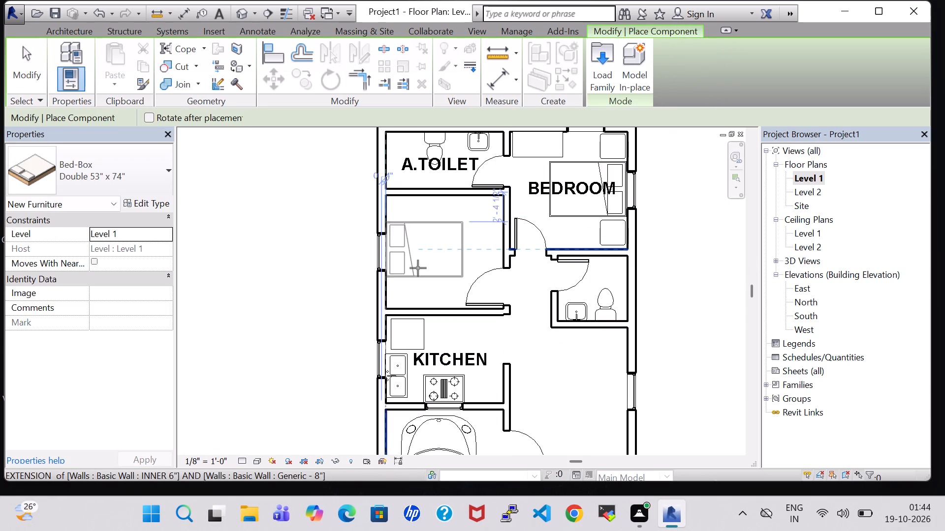
scroll(418, 268, "up", 4)
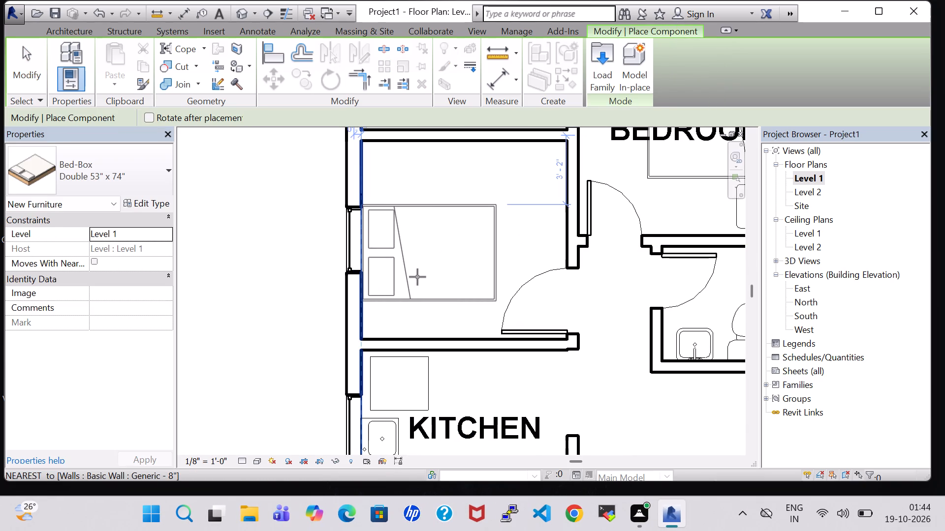
scroll(417, 277, "up", 4)
left_click(417, 276)
key("Escape")
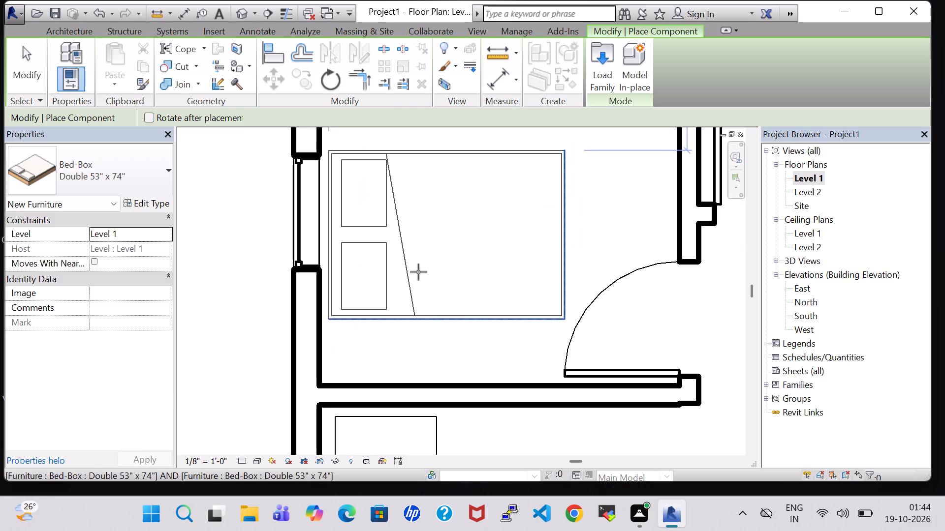
key("Escape")
left_click(369, 242)
key("Left")
key("Left")
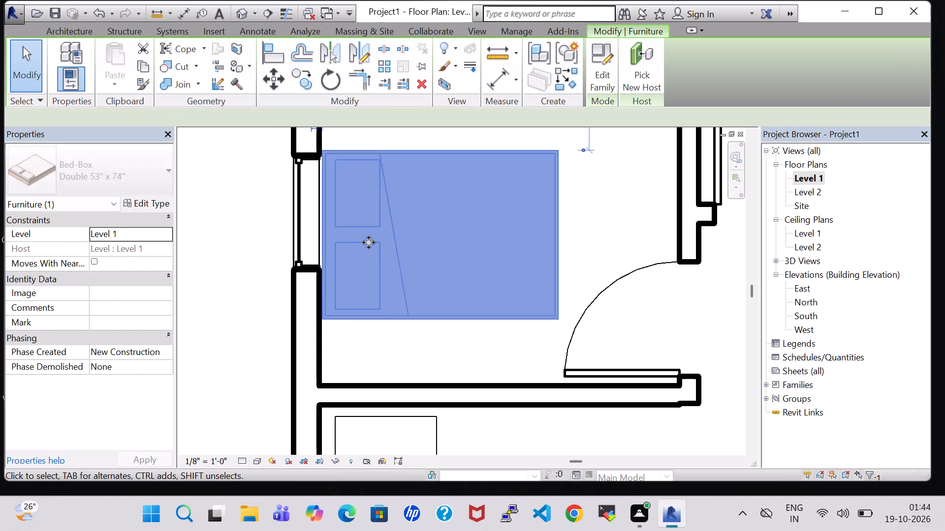
key("Left")
left_click(659, 204)
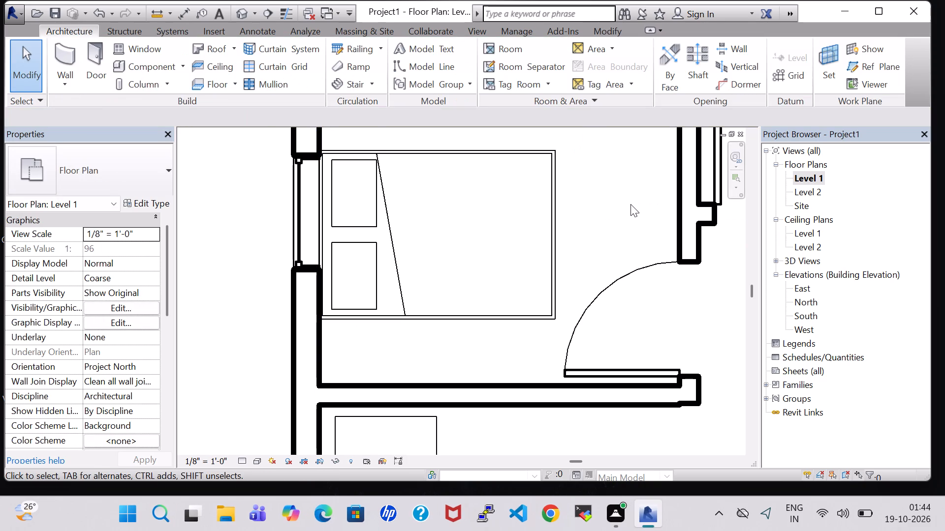
Rotate the double bed in the room north of the kitchen so its headboard faces north.
scroll(630, 204, "down", 3)
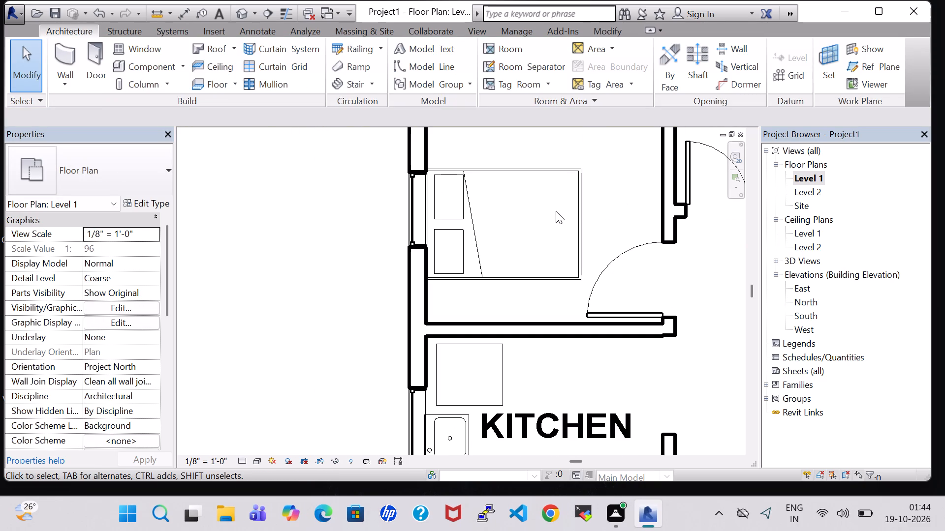
left_click(500, 188)
key("space")
key("space")
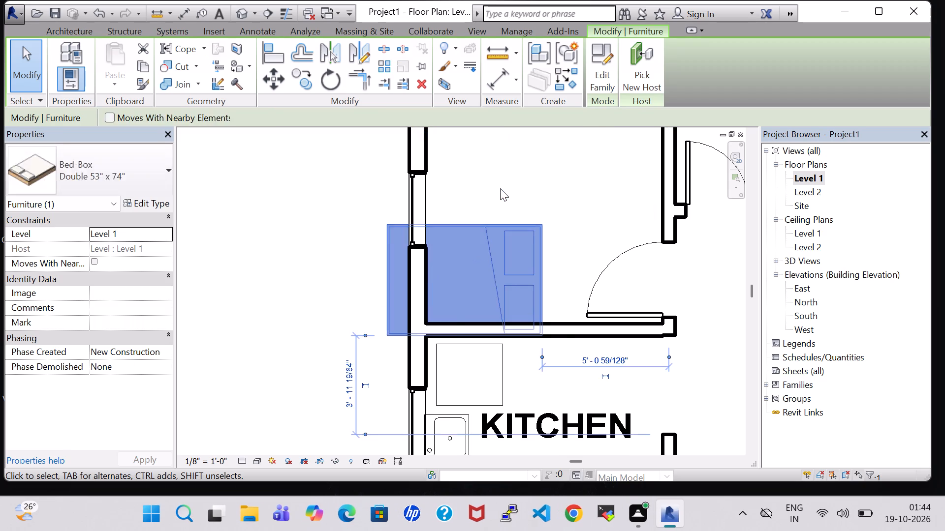
key("space")
Nudge the rotated bed north until its headboard is beside the north wall, and shift it east toward the middle of the room.
middle_click_drag(500, 188, 493, 278)
scroll(493, 278, "up", 1)
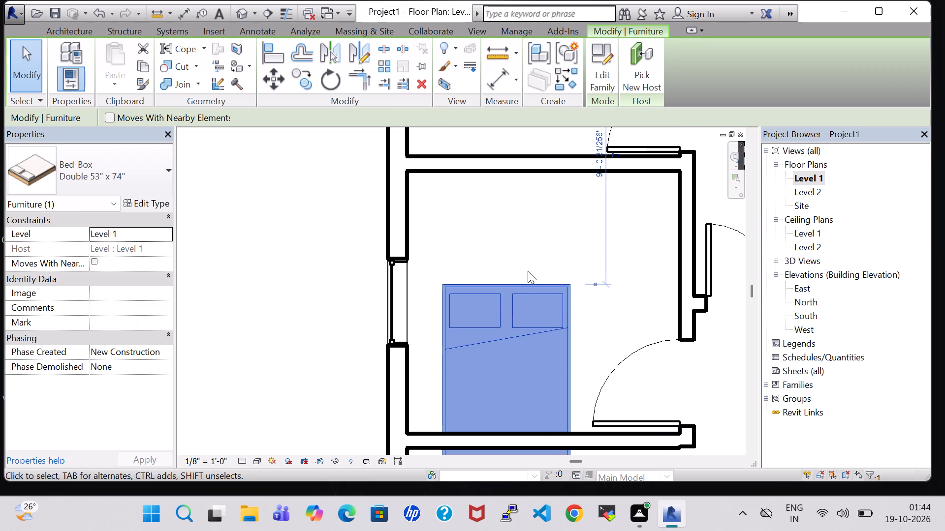
key("Up")
key("Up")
key("Up")
key("Up")
key("Up")
key("Up")
key("Up")
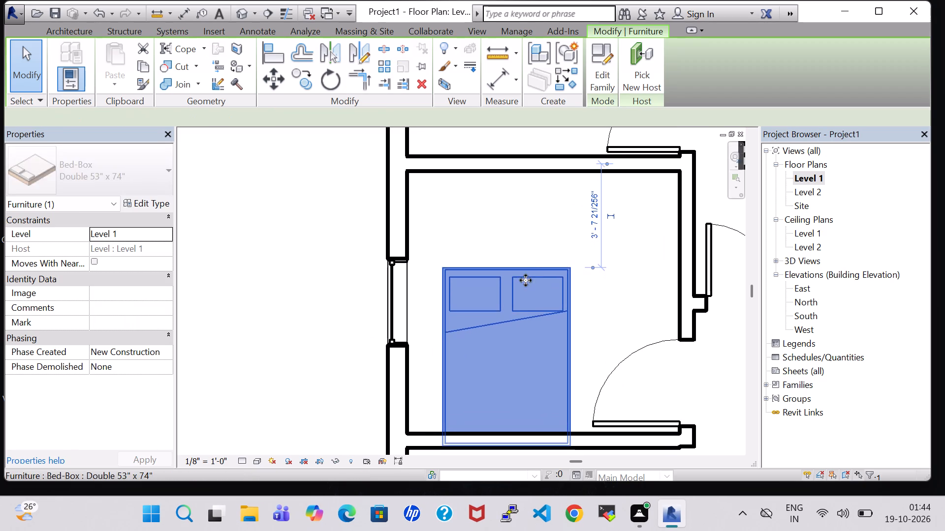
key("Up")
key("Up")
key("Up")
key("Up")
key("Up")
key("Up")
key("Up")
key("Up")
key("Up")
key("Up")
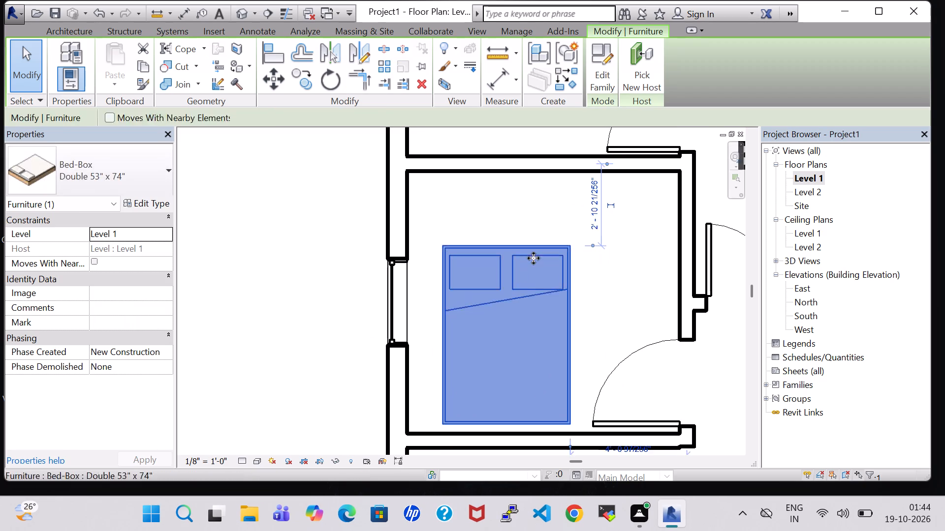
key("Up")
key("Up")
key("Up")
key("Up")
key("Up")
key("Up")
key("Up")
key("Up")
key("Up")
key("Up")
key("Up")
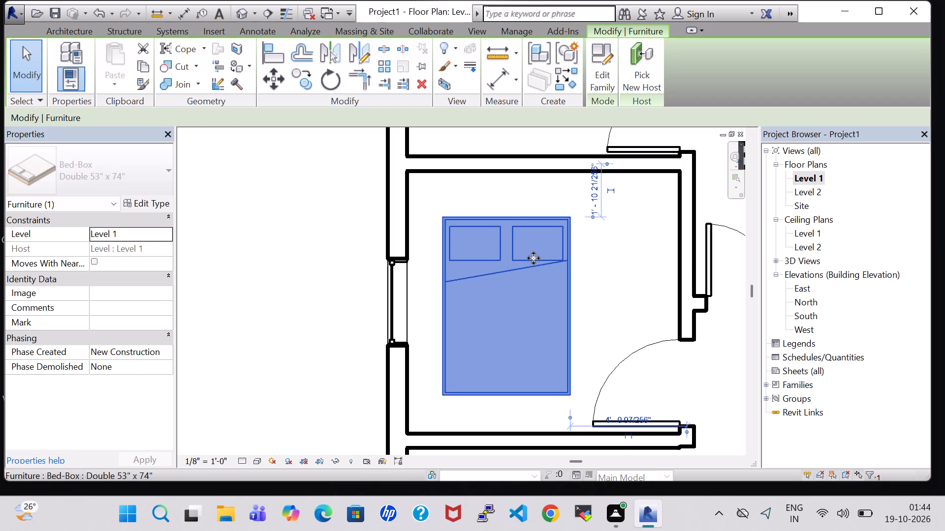
key("Up")
key("Up")
key("Up")
key("Right")
key("Right")
key("Right")
key("Right")
key("Right")
key("Right")
key("Right")
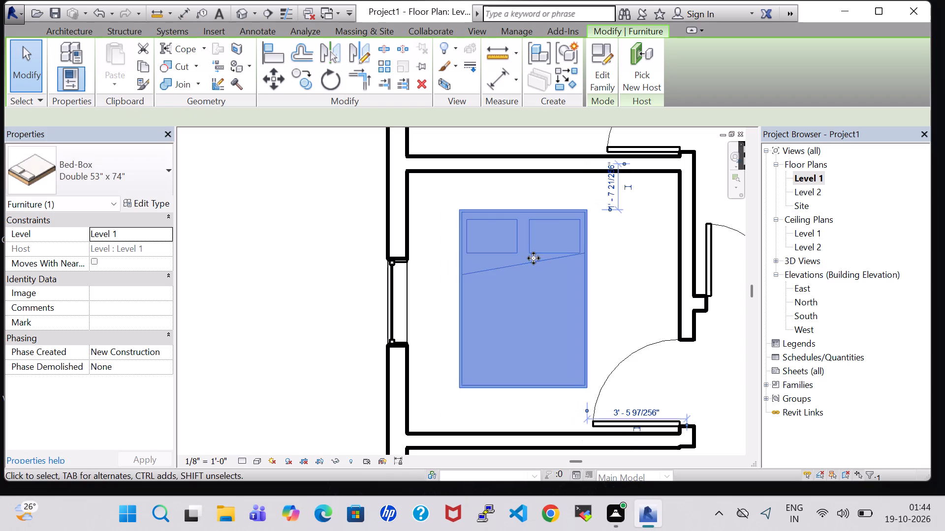
key("Up")
key("Up")
key("Up")
key("Up")
key("Up")
key("Up")
key("Up")
key("Up")
key("Up")
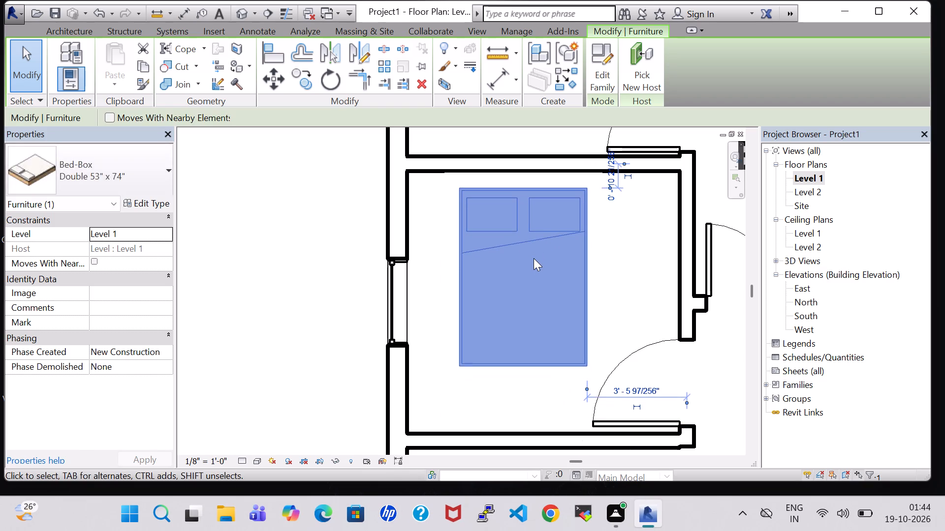
key("Up")
key("Up")
key("Up")
key("Right")
key("Right")
key("Right")
key("Up")
key("Up")
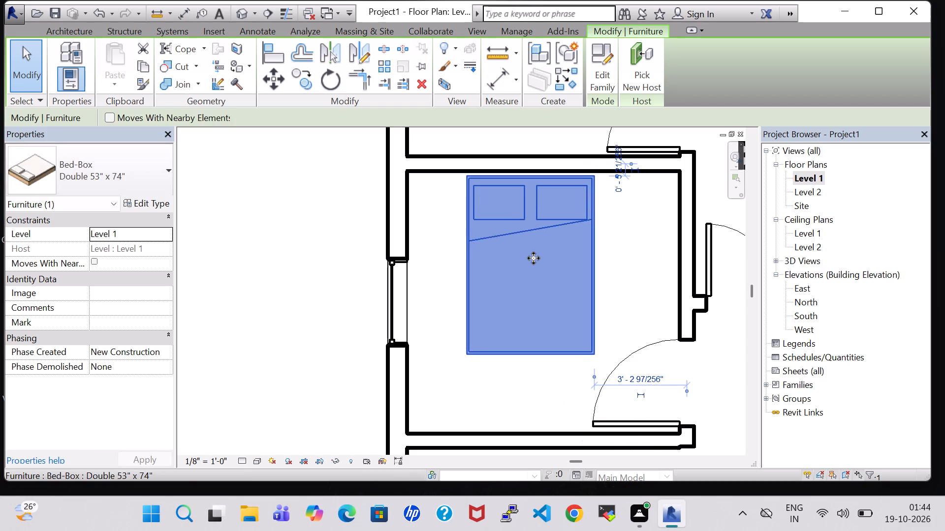
key("Right")
key("Right")
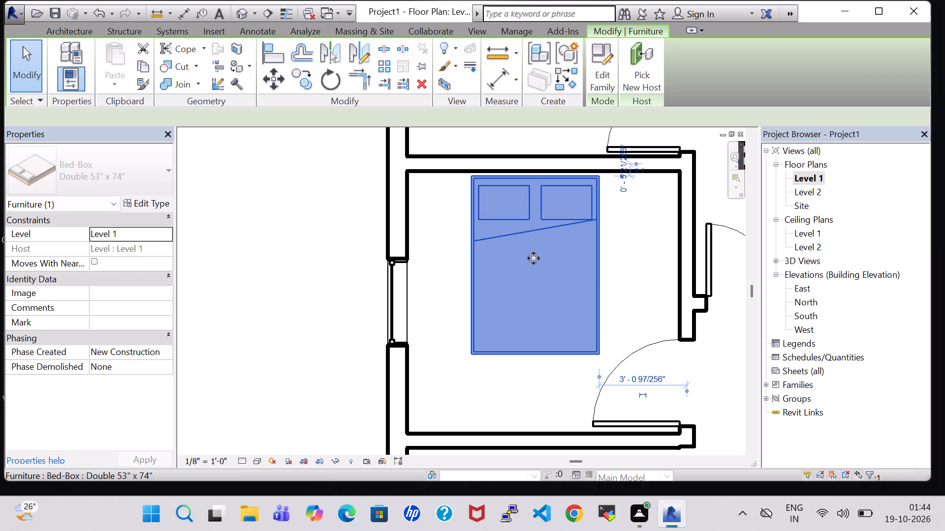
left_click(629, 244)
Place two Table-End 24" x 24" tables matching those in BEDROOM, one on each side of the new bed's headboard.
scroll(629, 244, "down", 5)
middle_click_drag(629, 244, 597, 265)
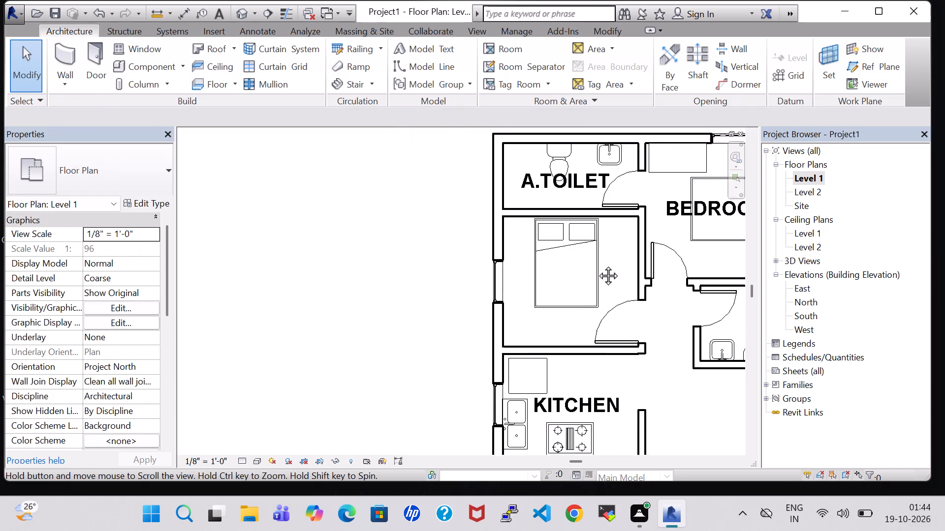
middle_click_drag(597, 265, 565, 281)
left_click(708, 280)
left_click(680, 283)
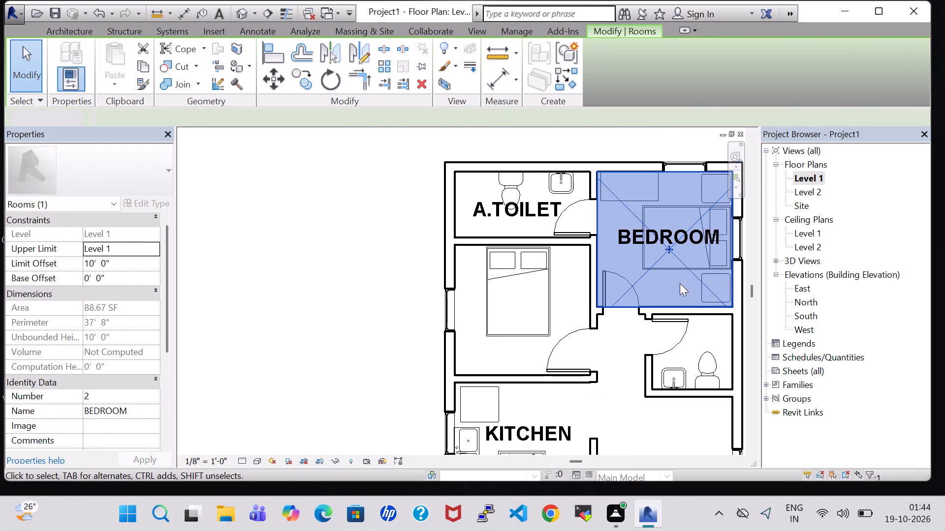
left_click(702, 283)
right_click(702, 283)
left_click(756, 266)
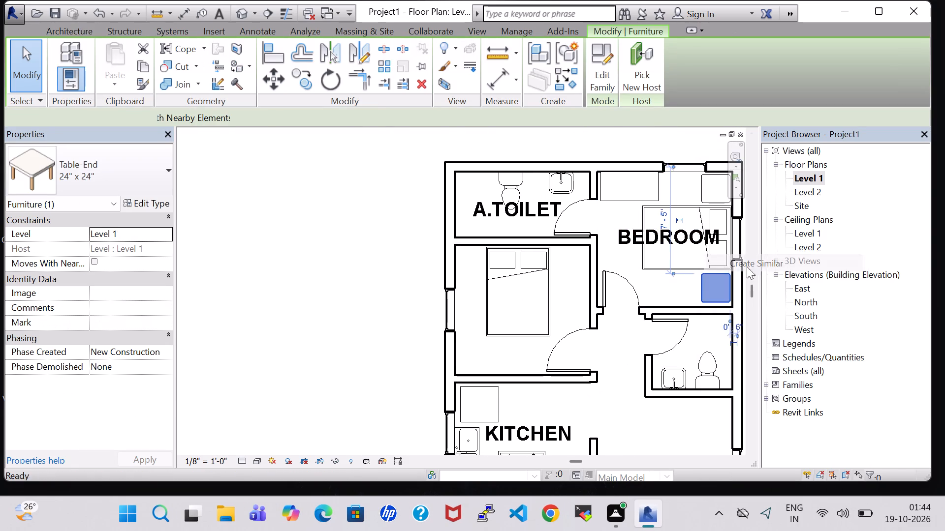
scroll(561, 271, "up", 3)
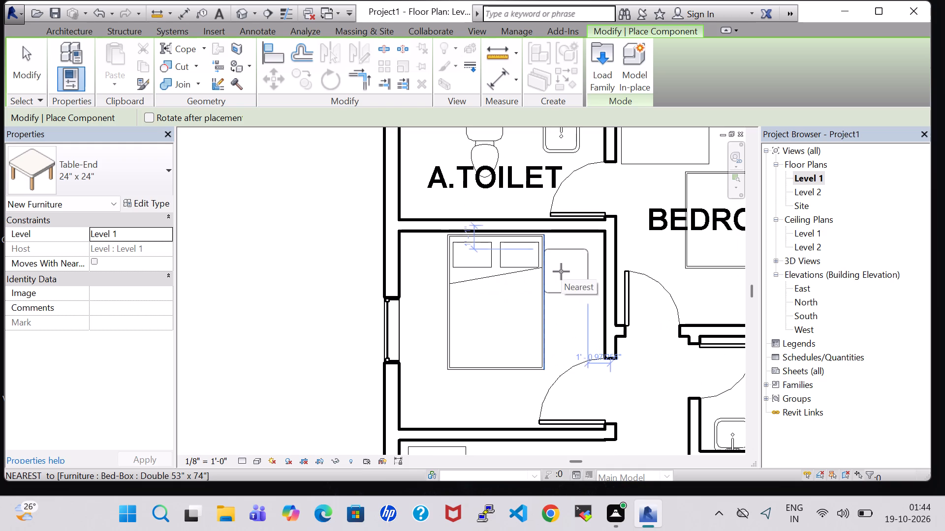
scroll(578, 263, "up", 3)
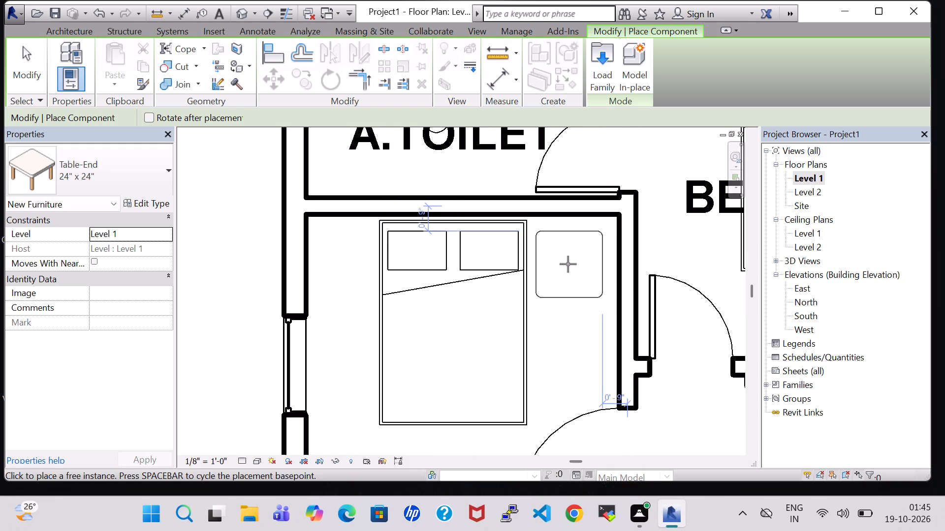
left_click(573, 258)
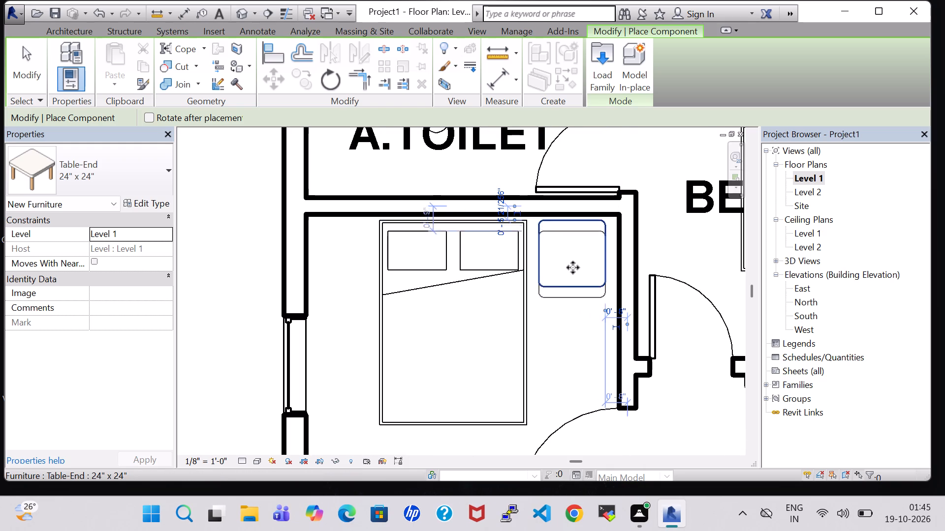
key("Escape")
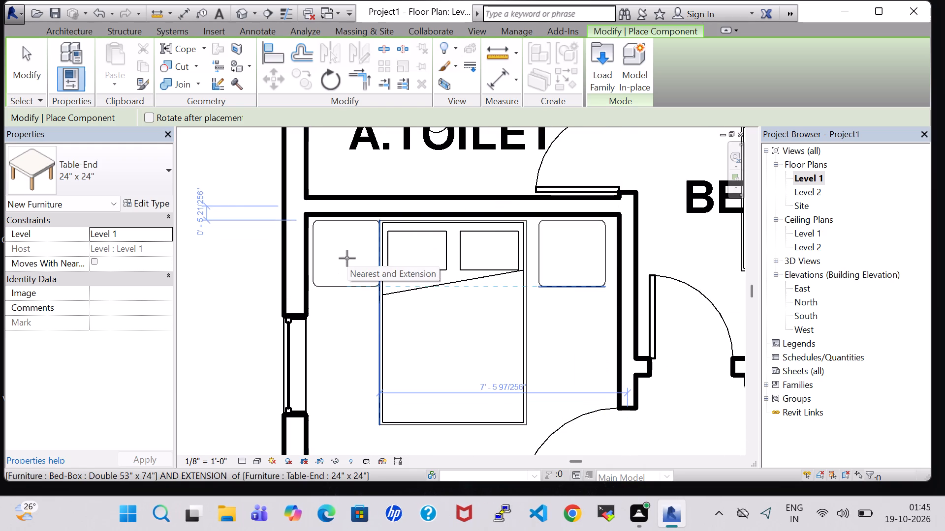
left_click(347, 258)
key("Escape")
key("Escape")
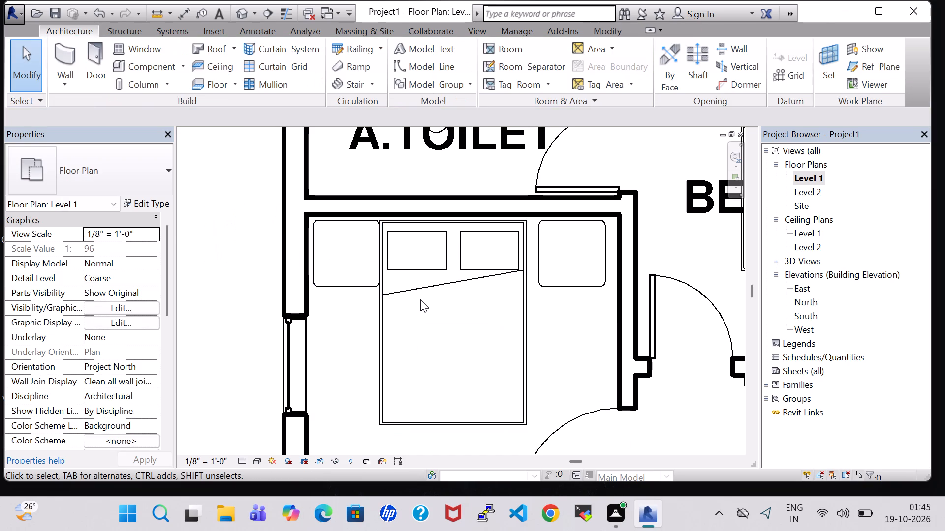
Nudge the new bed two increments east so it sits centred between the two end tables.
left_click(420, 299)
left_click(498, 300)
left_click(529, 297)
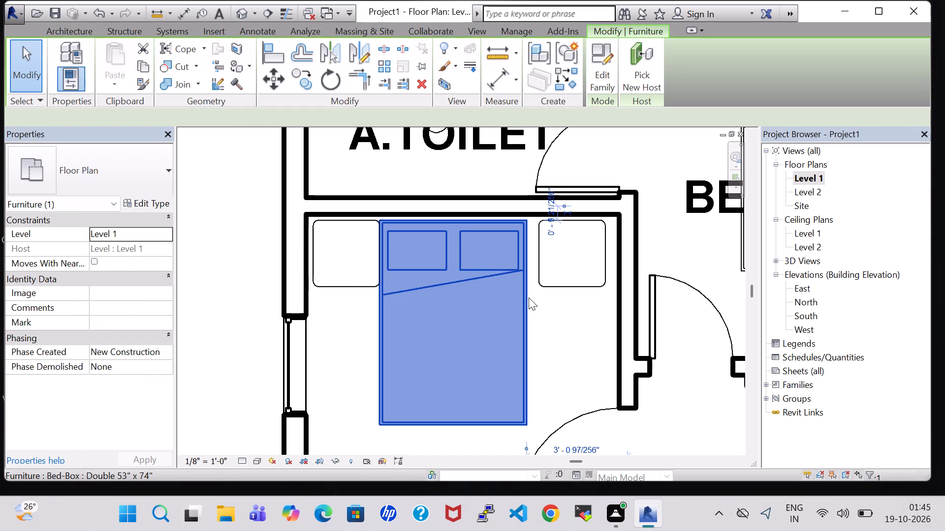
key("Right")
key("Right")
Nudge the end table on the bed's west side one increment south.
left_click(352, 282)
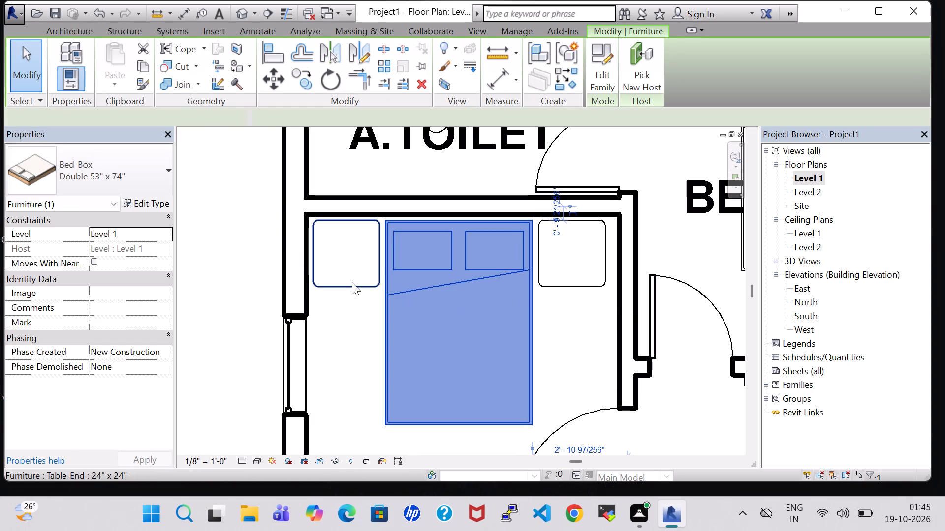
key("Down")
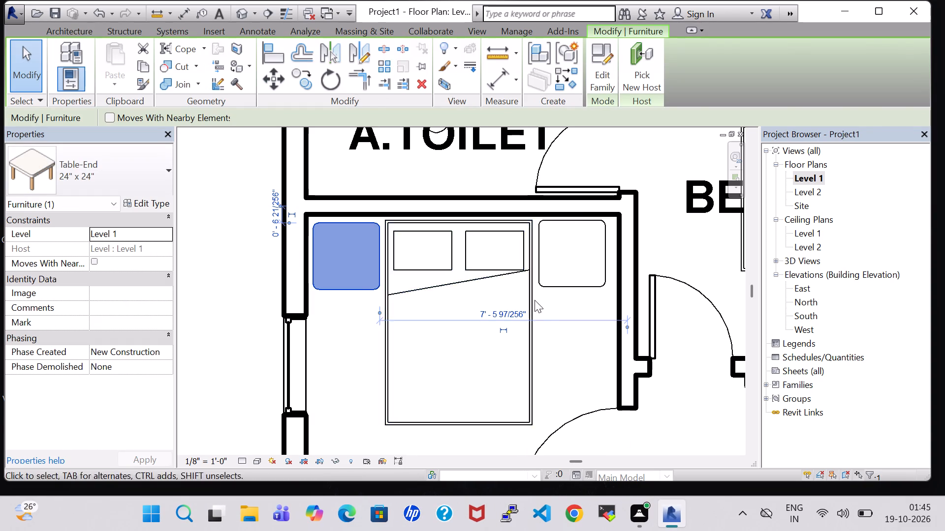
left_click(558, 325)
Place a Dresser 48" x 60" x 24" matching the one in BEDROOM in the southwest corner of the room north of the kitchen.
scroll(558, 325, "down", 3)
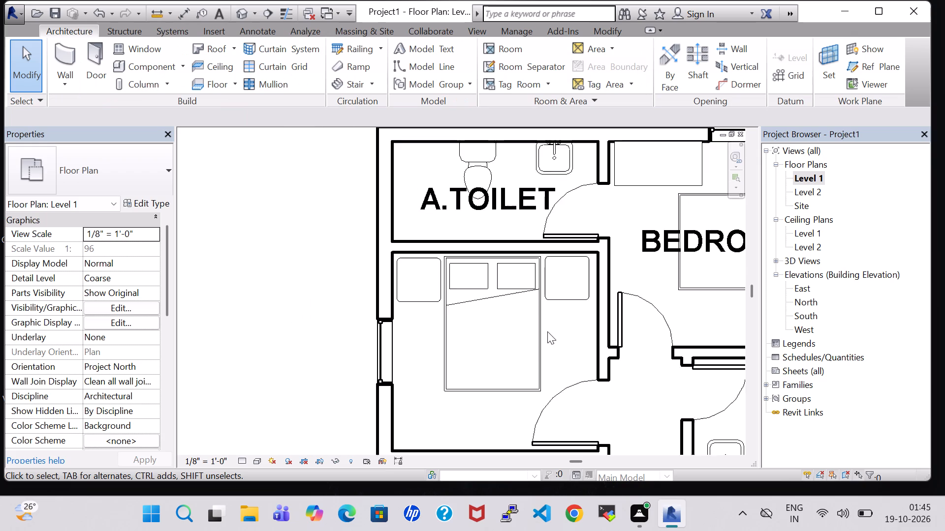
scroll(536, 355, "down", 2)
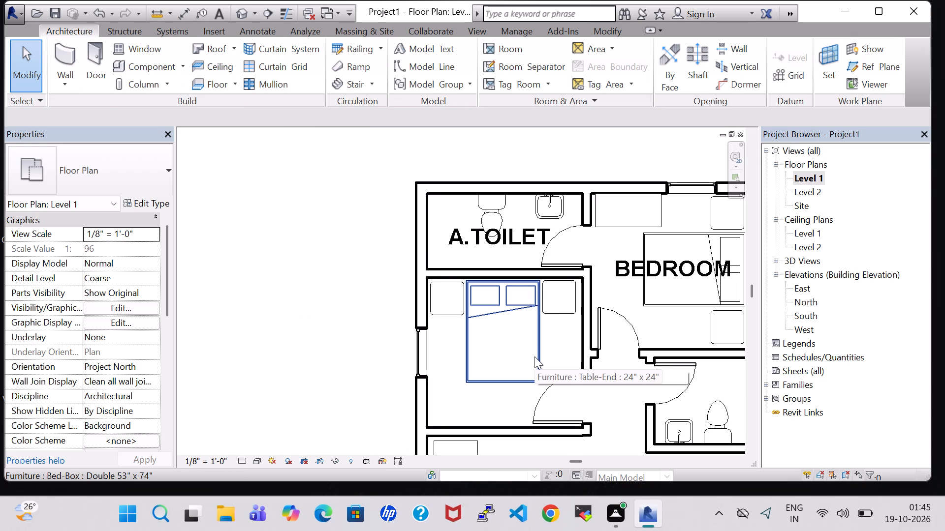
scroll(533, 358, "down", 2)
middle_click_drag(533, 358, 555, 316)
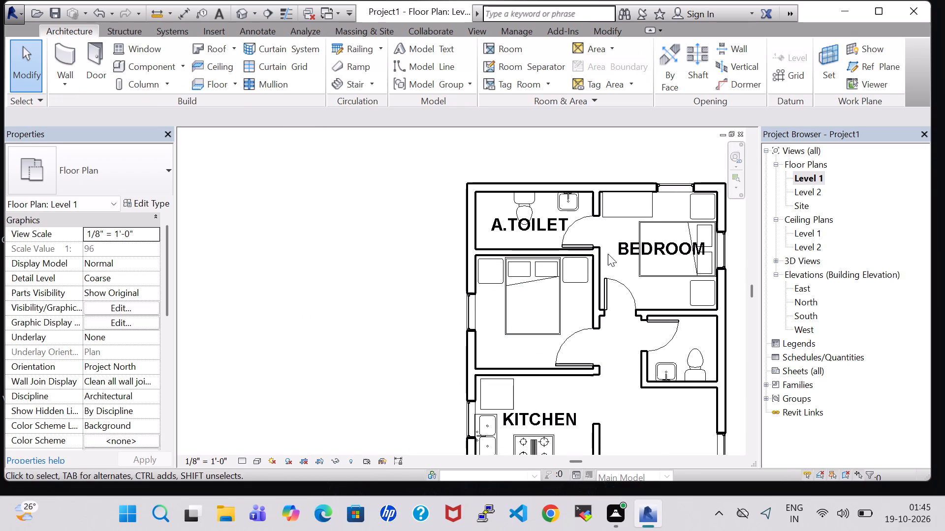
left_click(630, 215)
right_click(630, 215)
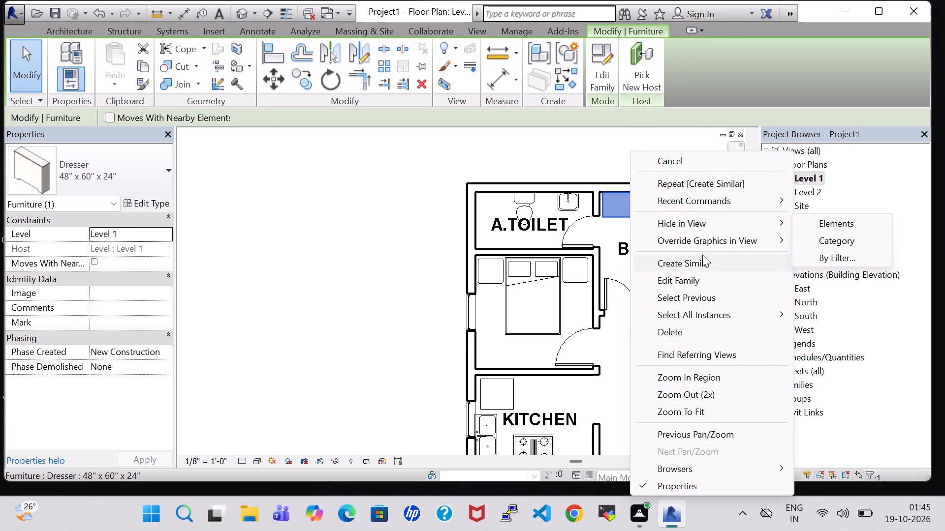
left_click(704, 257)
scroll(504, 361, "up", 3)
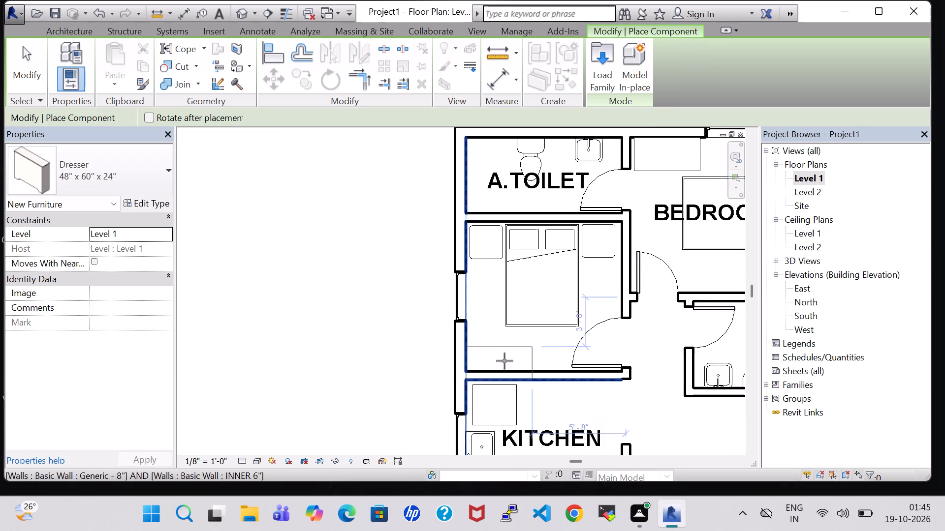
left_click(503, 350)
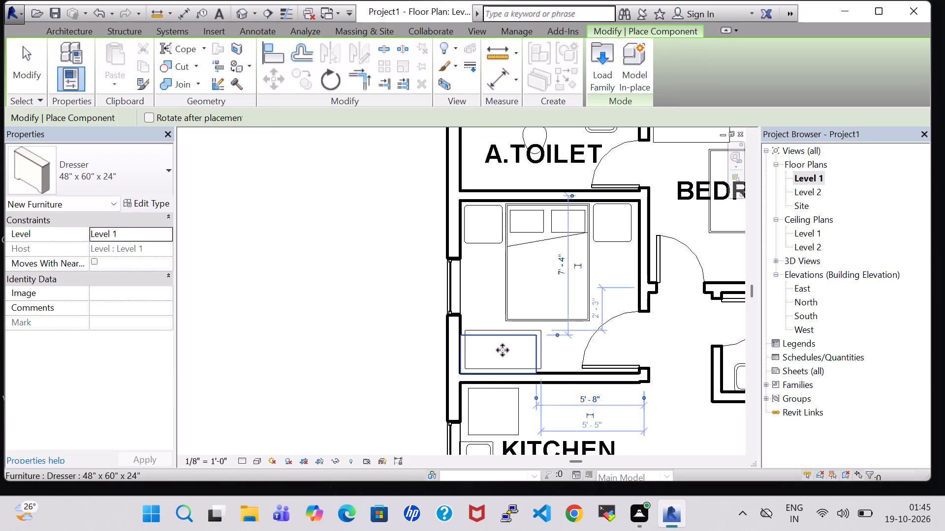
key("Escape")
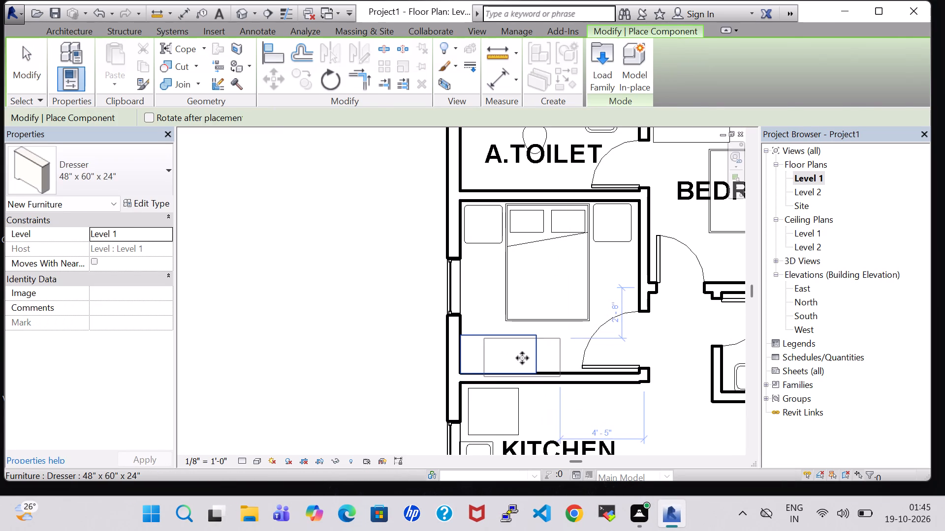
key("Escape")
scroll(522, 358, "down", 2)
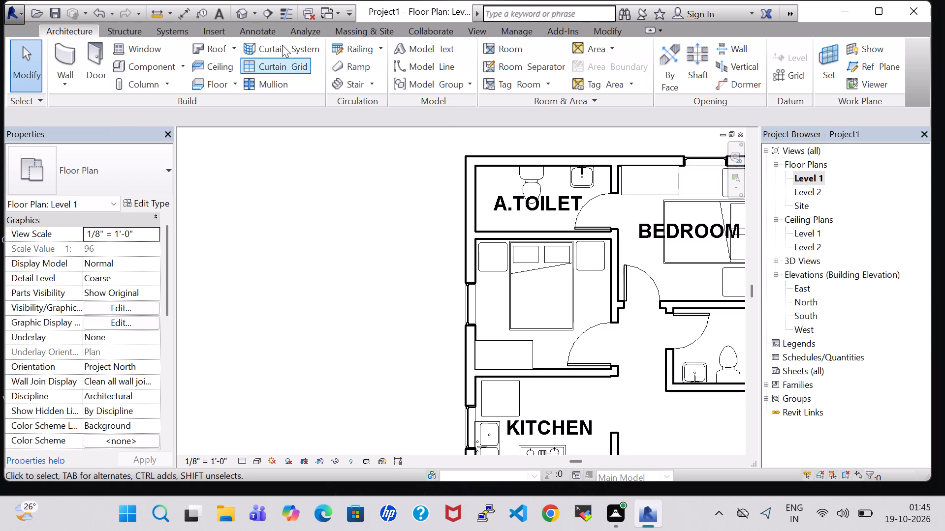
In the 3D view, rotate the new dresser 180 degrees so its drawers face the bed.
left_click(243, 11)
middle_click_drag(400, 236, 411, 341)
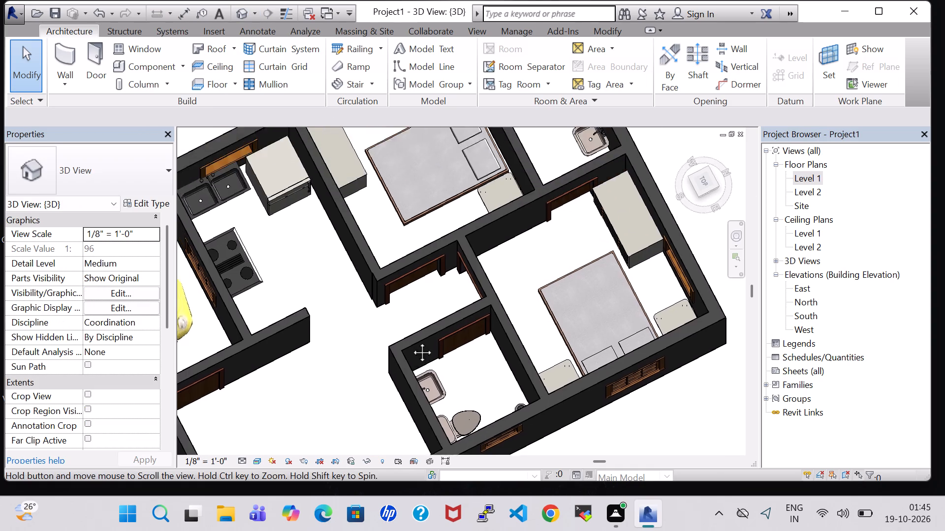
middle_click_drag(411, 341, 408, 399)
middle_click_drag(386, 330, 350, 321)
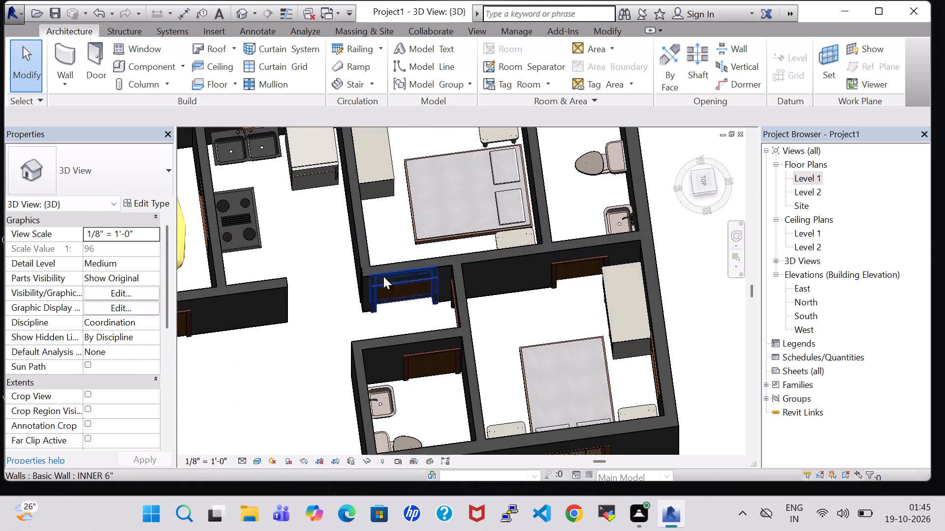
middle_click_drag(417, 246, 342, 229)
middle_click_drag(535, 233, 469, 405)
left_click(452, 224)
key("space")
key("space")
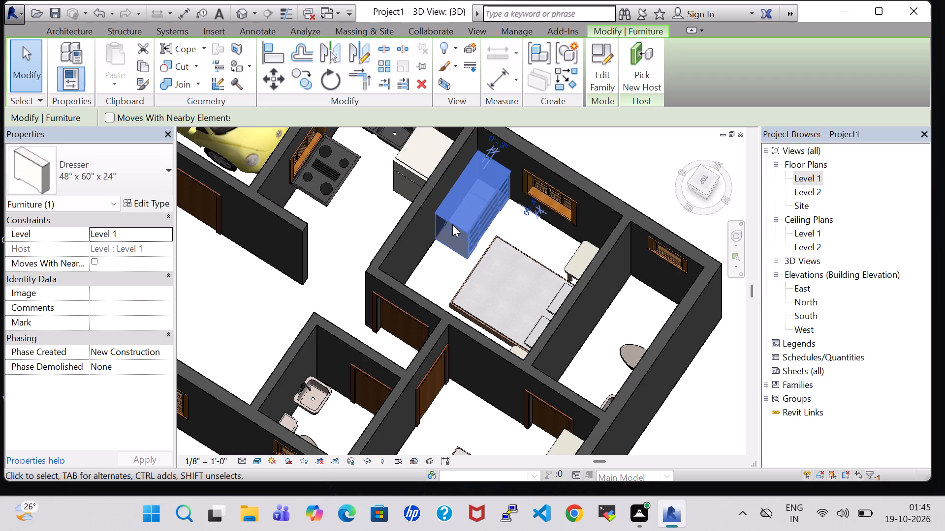
left_click(519, 232)
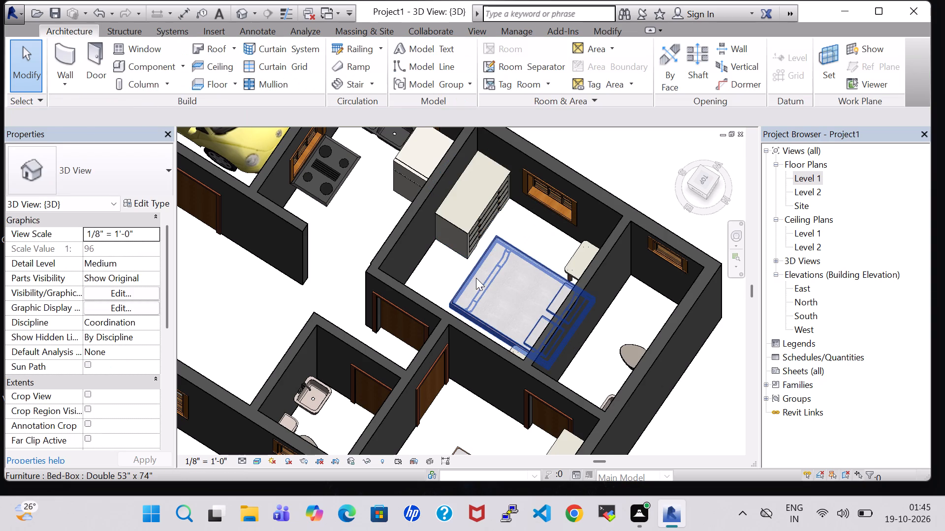
Review the type properties of the new dresser, keeping the 48" x 60" x 24" type.
left_click(459, 229)
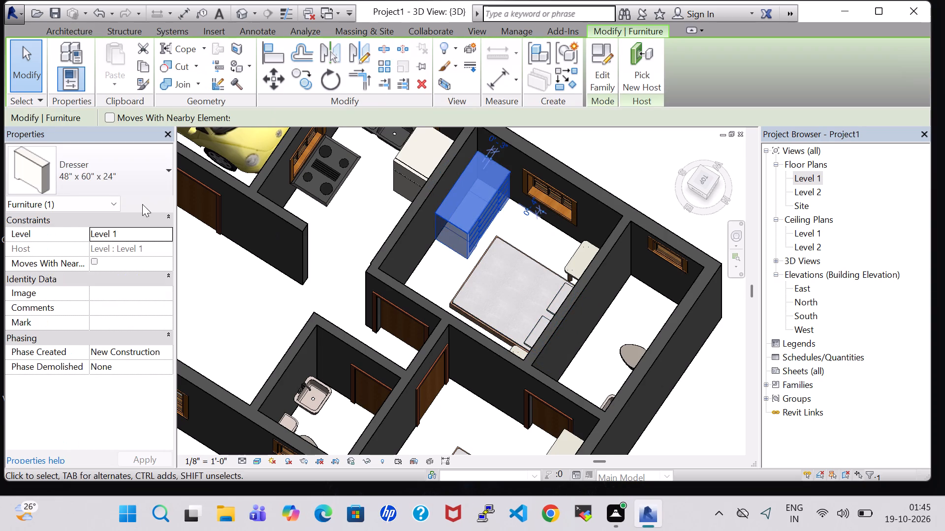
left_click(142, 204)
left_click(546, 119)
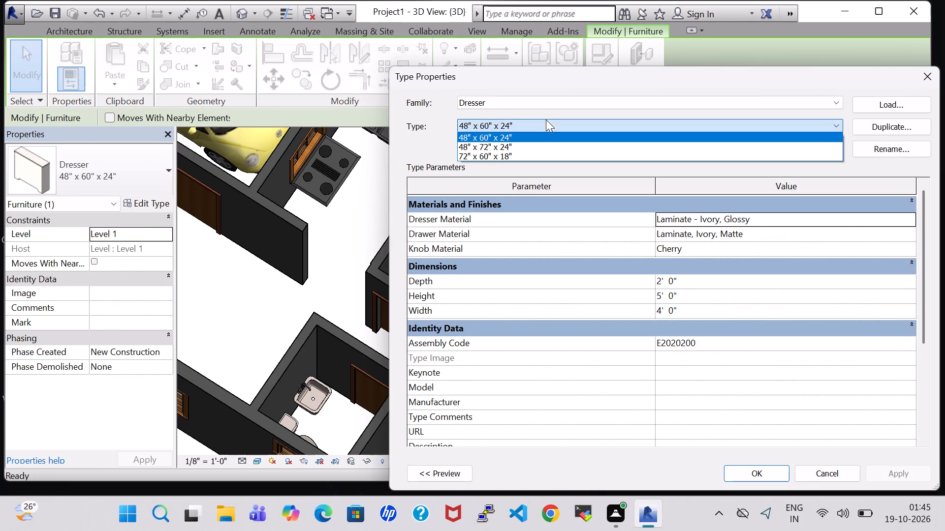
left_click(545, 136)
left_click(780, 477)
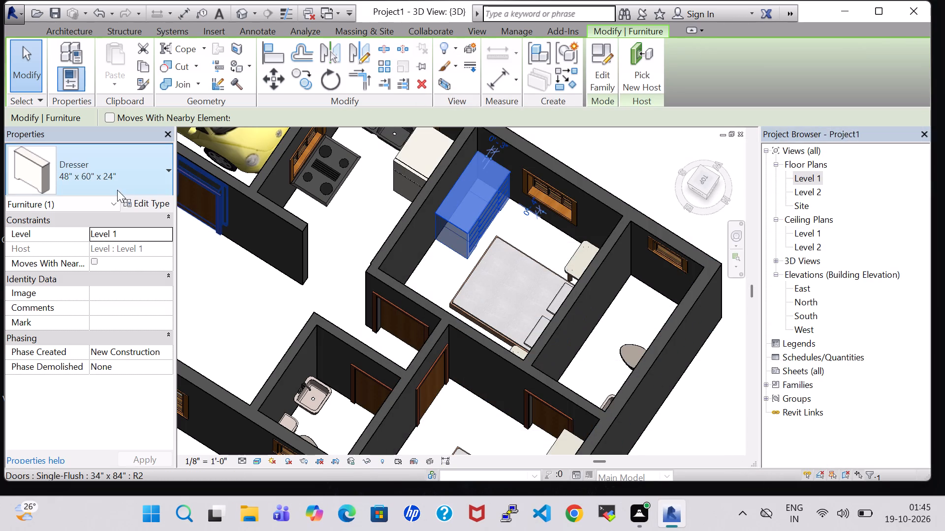
left_click(621, 314)
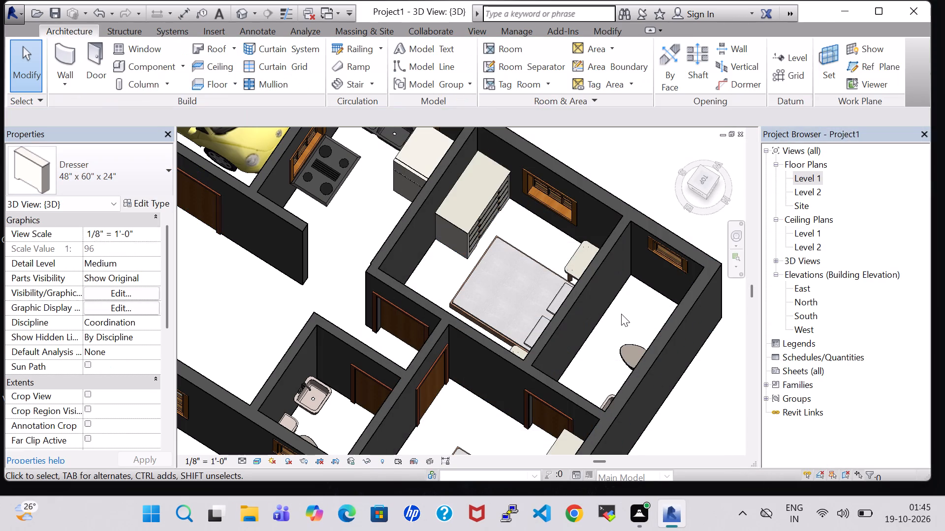
middle_click_drag(520, 235, 520, 236, "shift")
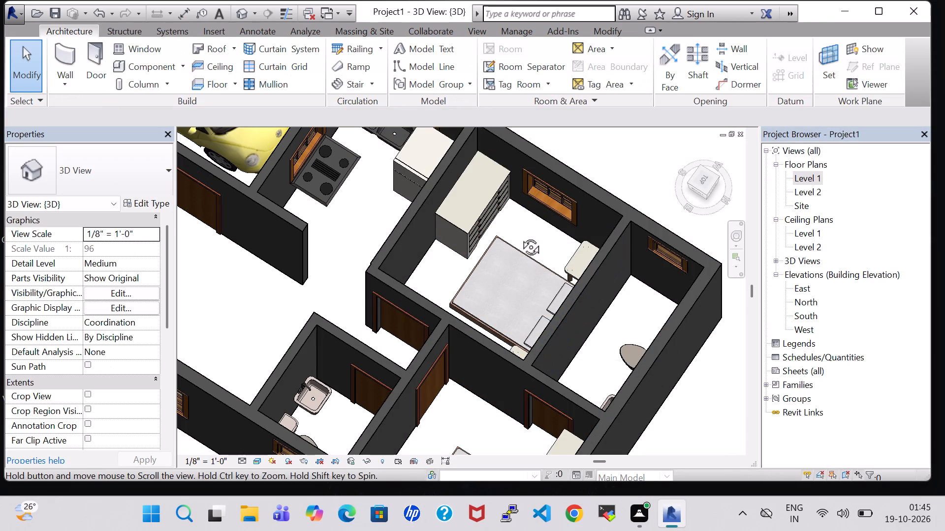
middle_click_drag(520, 236, 578, 221, "shift")
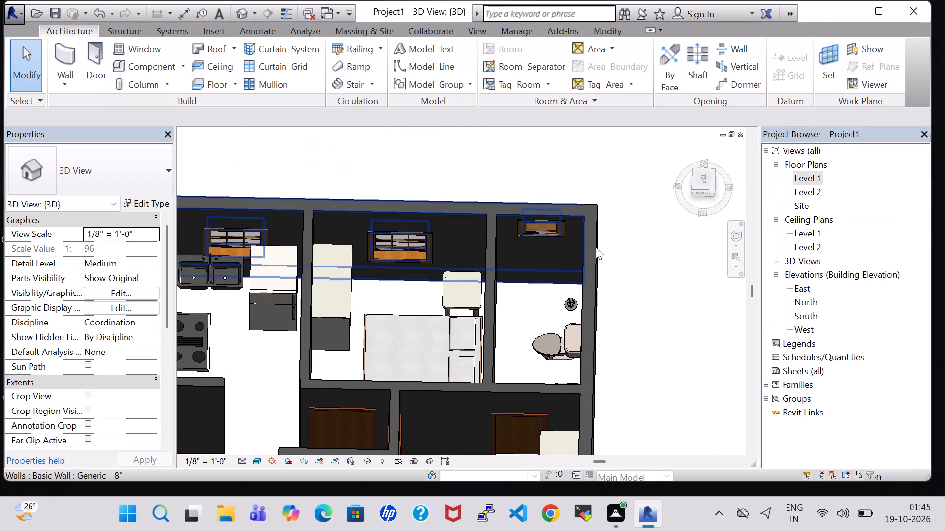
From the Level 1 floor plan, load the RPC Plant - Tropical family from the Planting library folder.
double_click(816, 174)
scroll(654, 258, "down", 1)
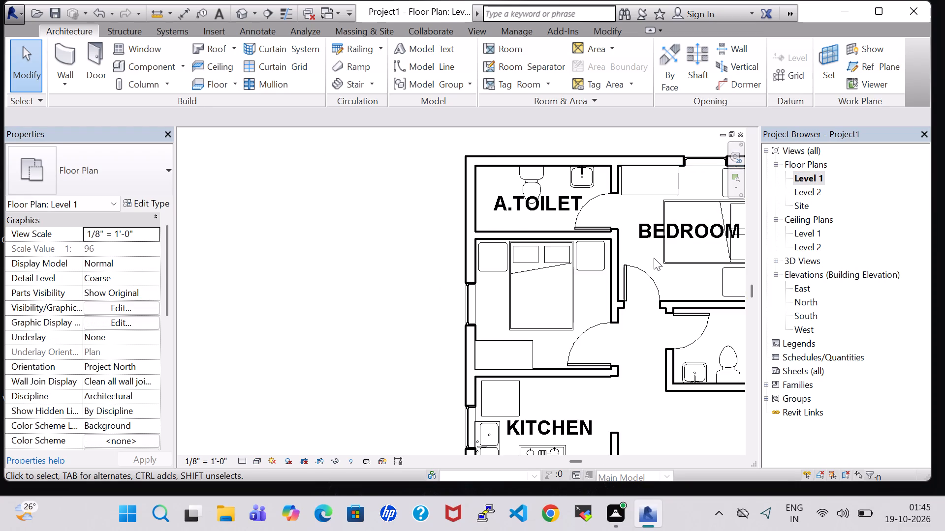
scroll(654, 258, "down", 2)
middle_click_drag(654, 258, 494, 267)
left_click(146, 66)
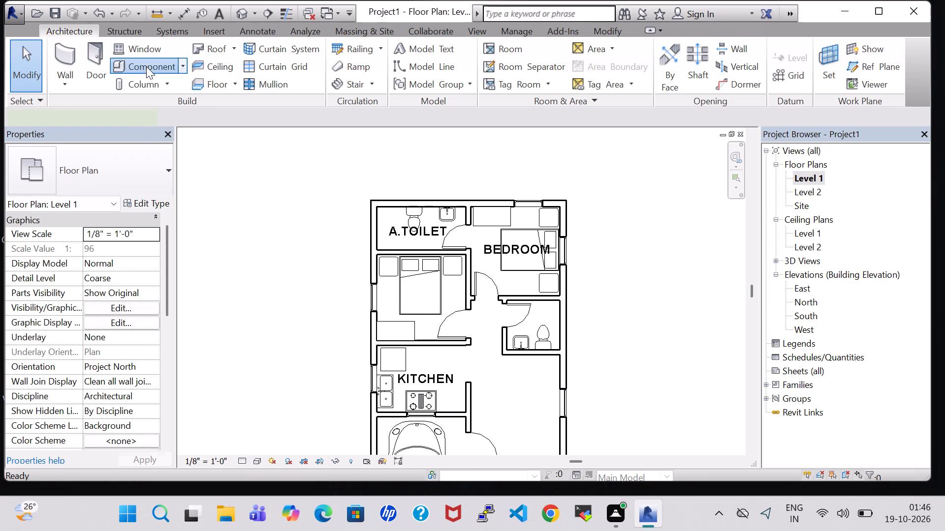
left_click(593, 62)
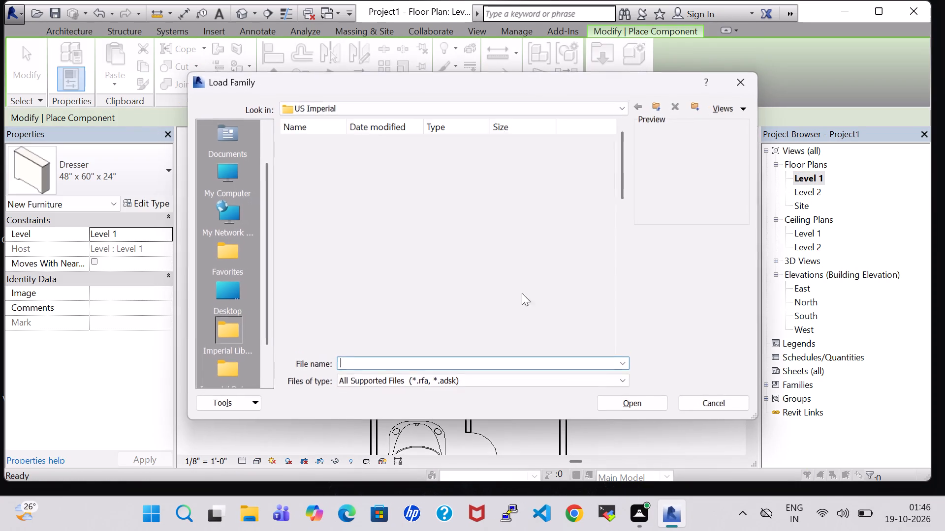
left_click(423, 277)
key("p")
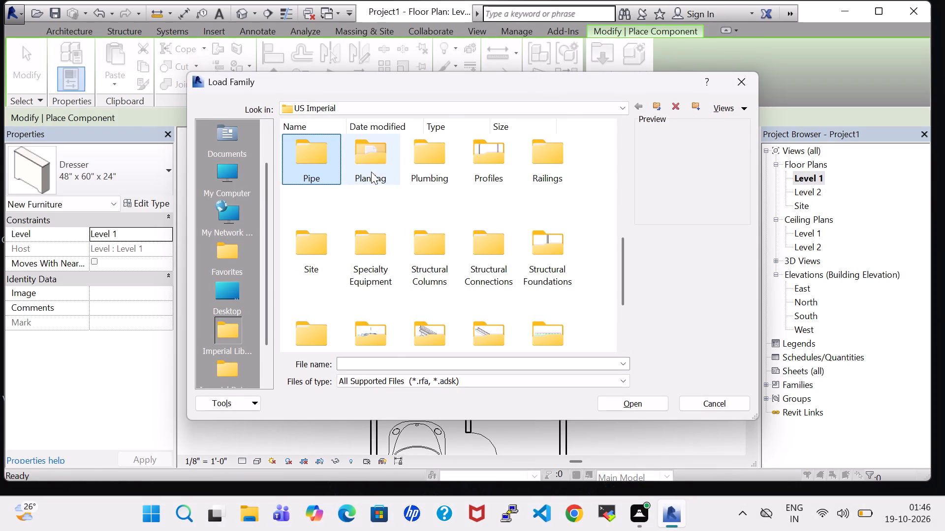
double_click(369, 171)
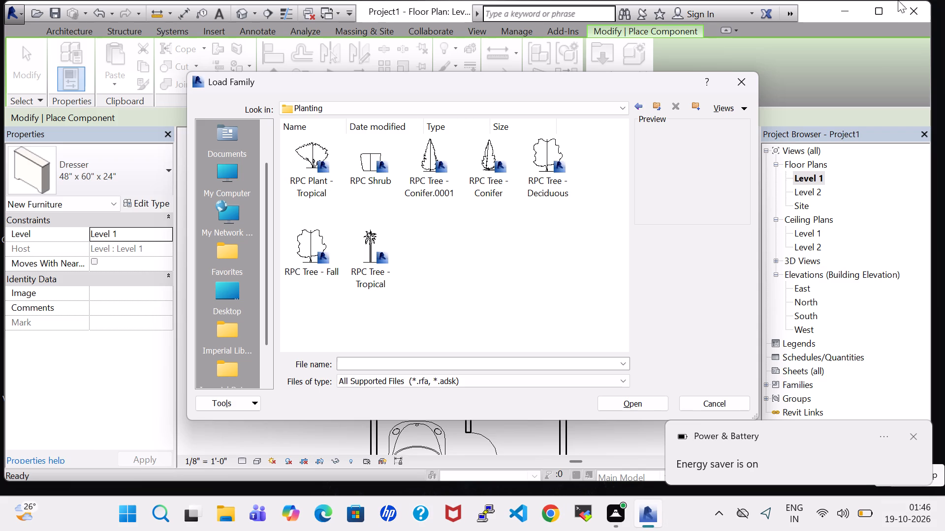
left_click(310, 157)
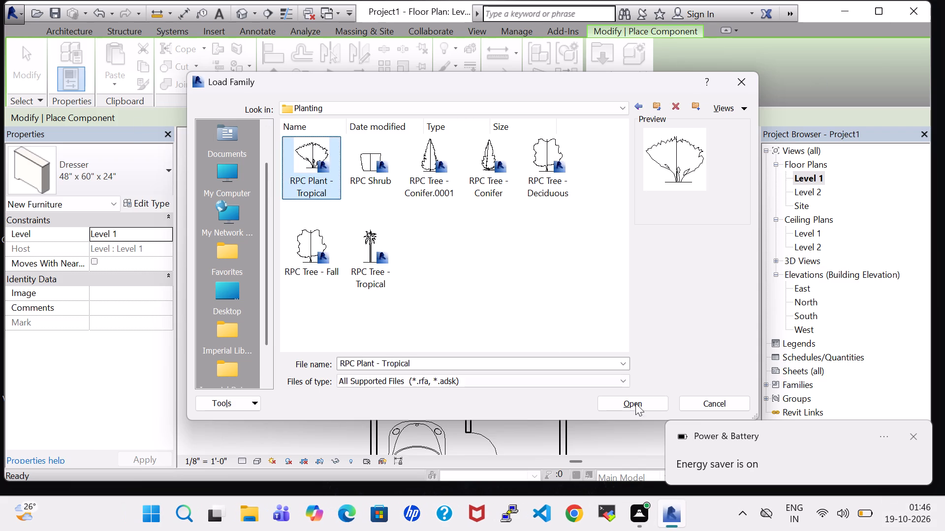
left_click(641, 405)
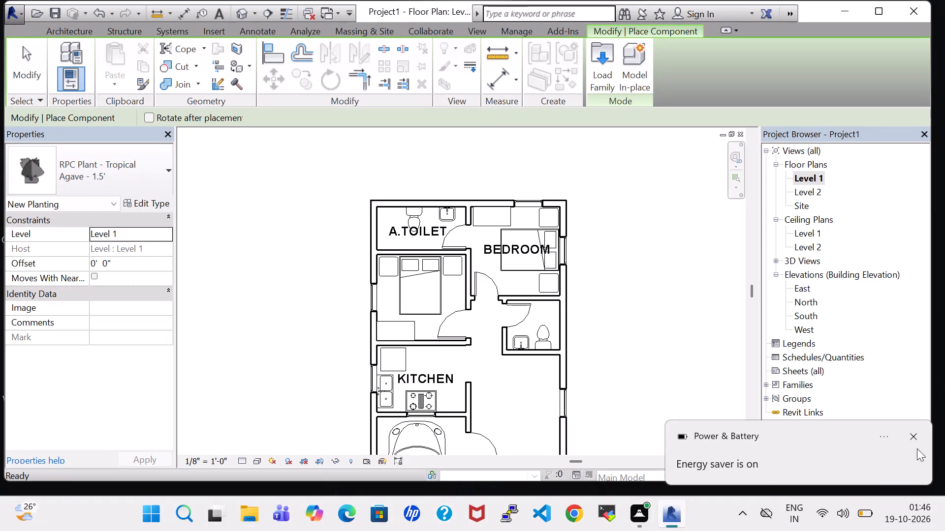
left_click(915, 433)
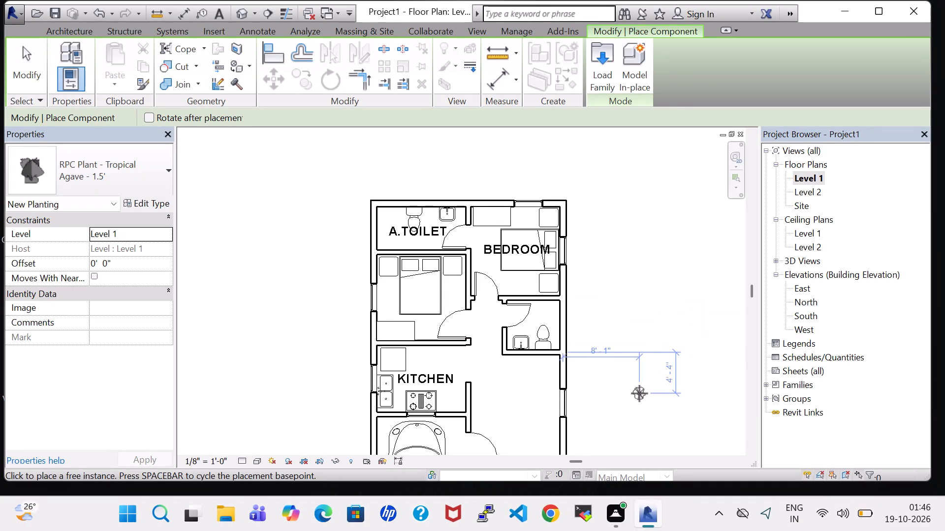
Place an Agave - 1.5' plant on BEDROOM's northeast end table and another on the end table west of the other bed.
scroll(393, 334, "up", 4)
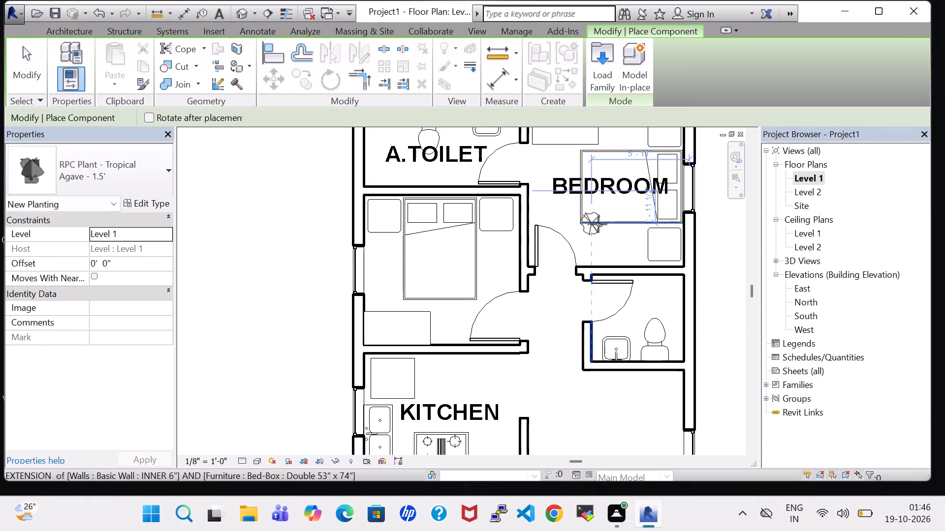
middle_click_drag(599, 224, 519, 271)
left_click(589, 177)
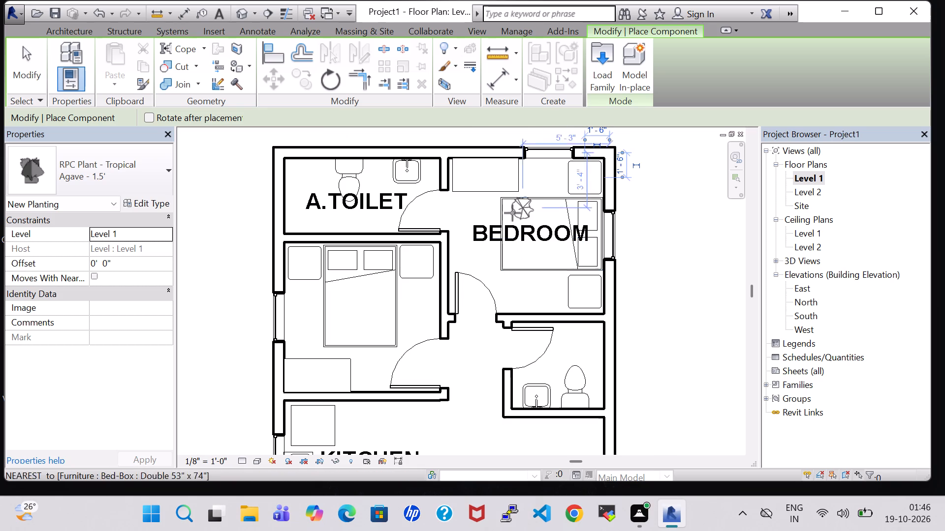
left_click(302, 265)
key("Escape")
key("Escape")
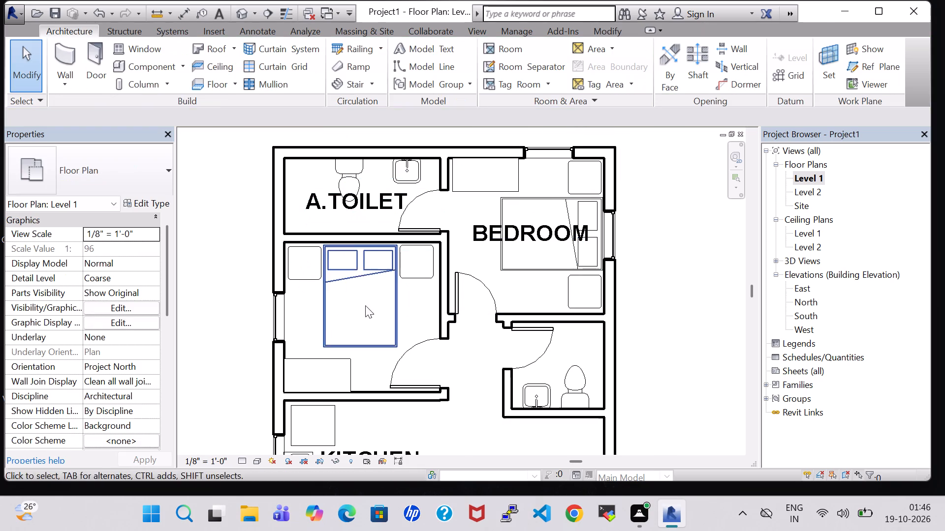
In the 3D view, check the end table's height and set the offset of the plant in the room north of the kitchen to 2' 0".
left_click(236, 14)
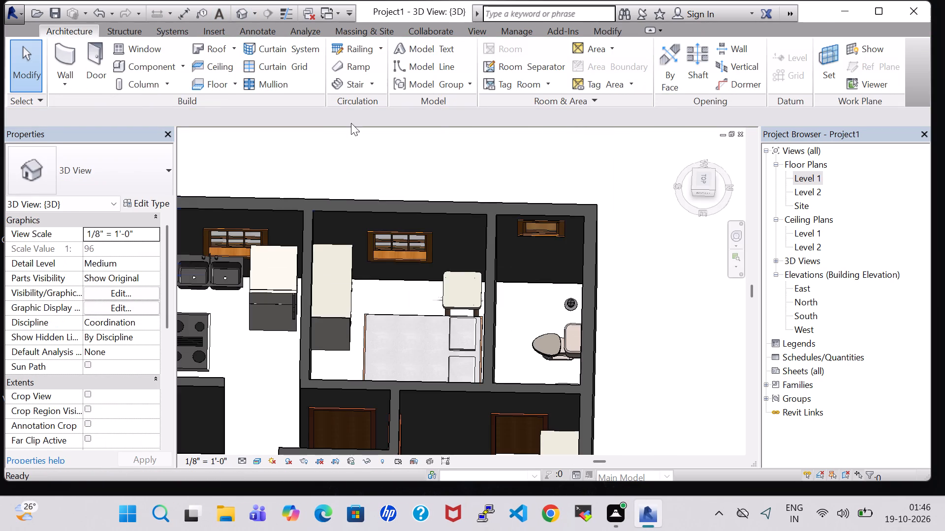
left_click(435, 296)
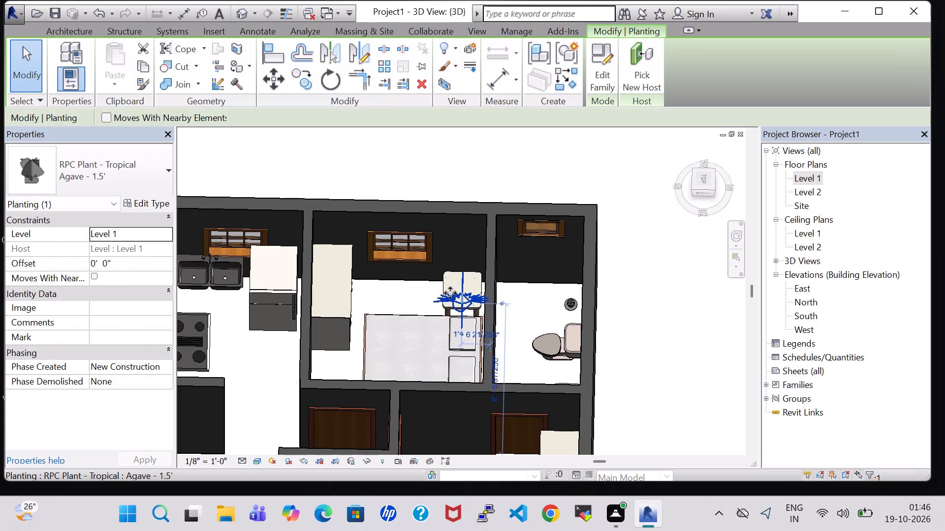
left_click(457, 274)
left_click(156, 200)
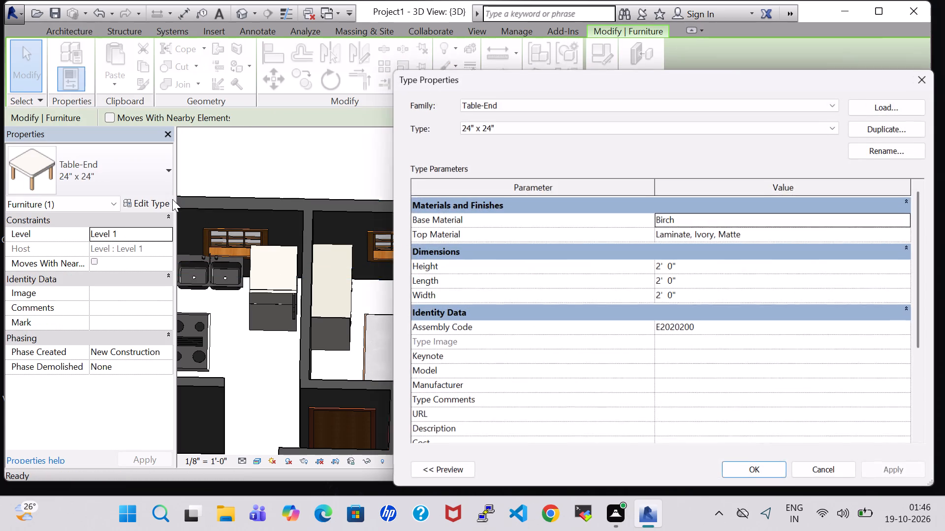
left_click(938, 73)
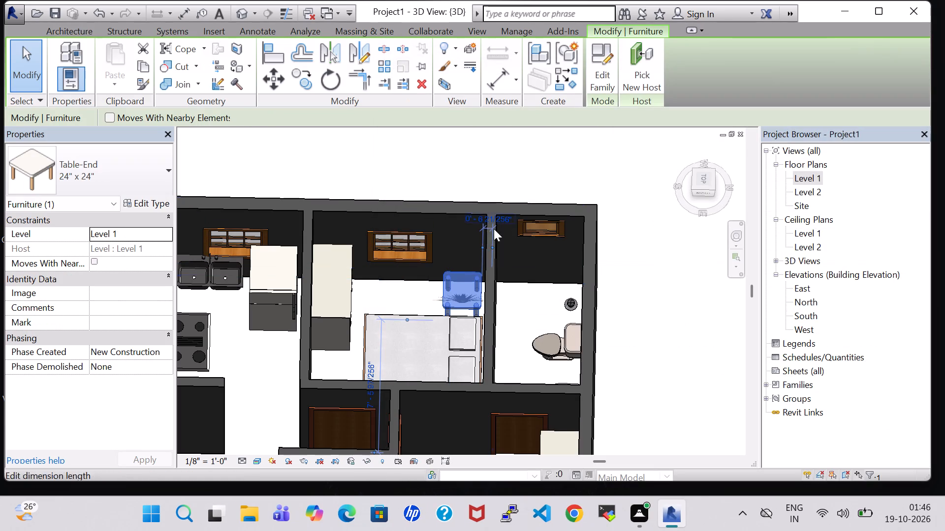
left_click(412, 282)
left_click(438, 296)
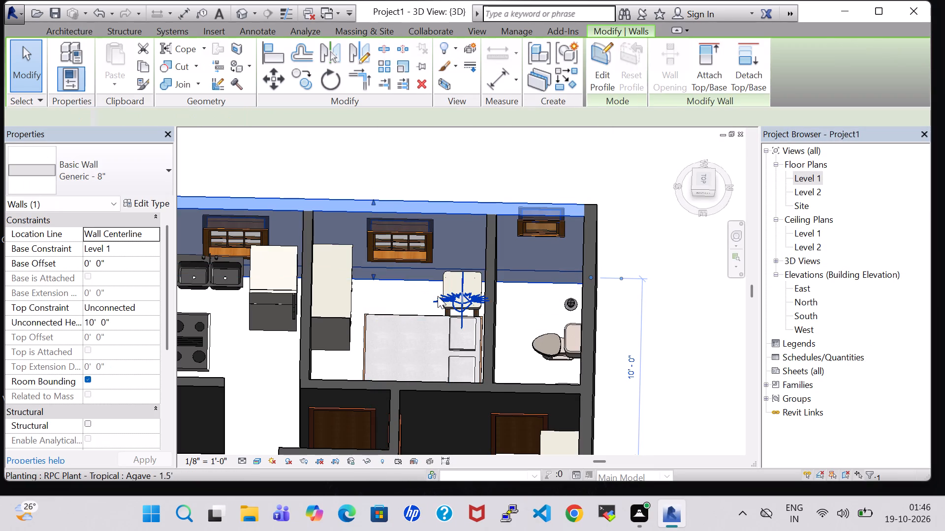
left_click(97, 264)
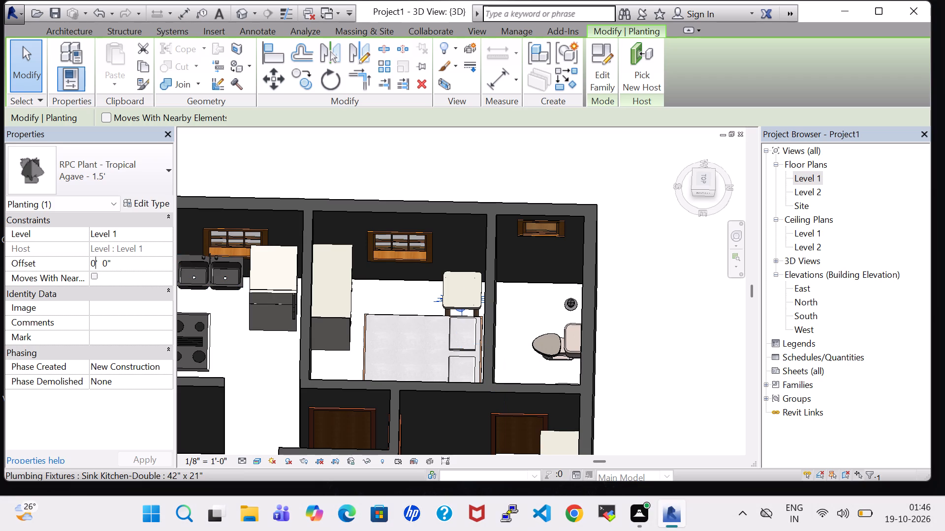
key("BackSpace")
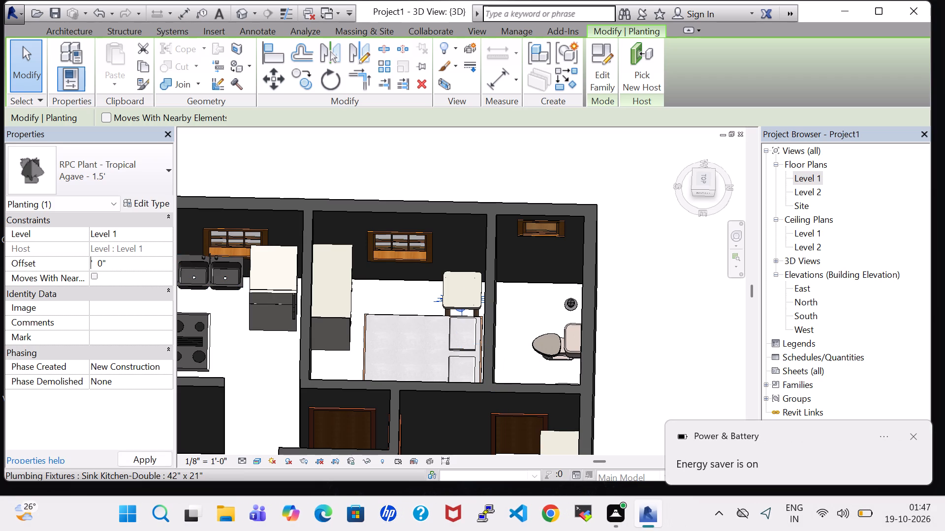
key("2")
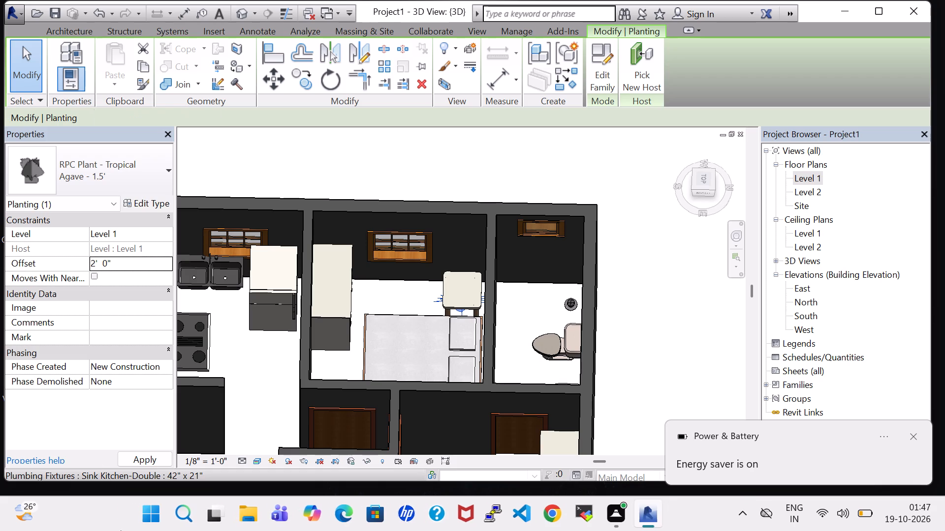
left_click(150, 457)
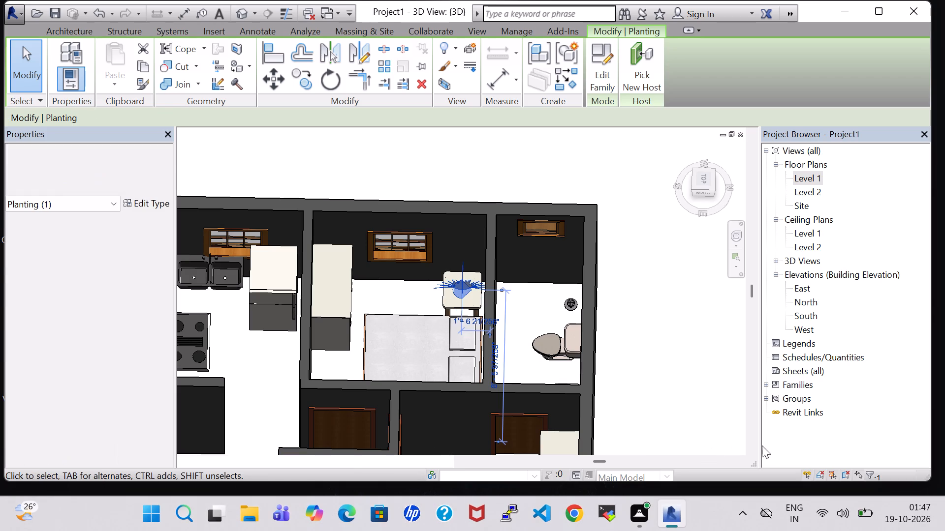
left_click(636, 336)
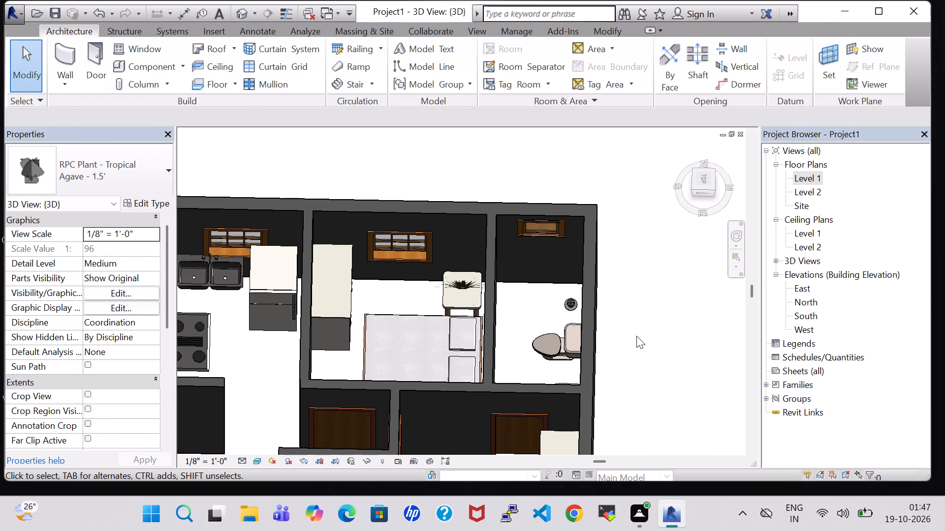
Set the offset of the Agave plant at BEDROOM's northeast end table to 2' 0" so it sits on the tabletop.
middle_click_drag(275, 360, 418, 293)
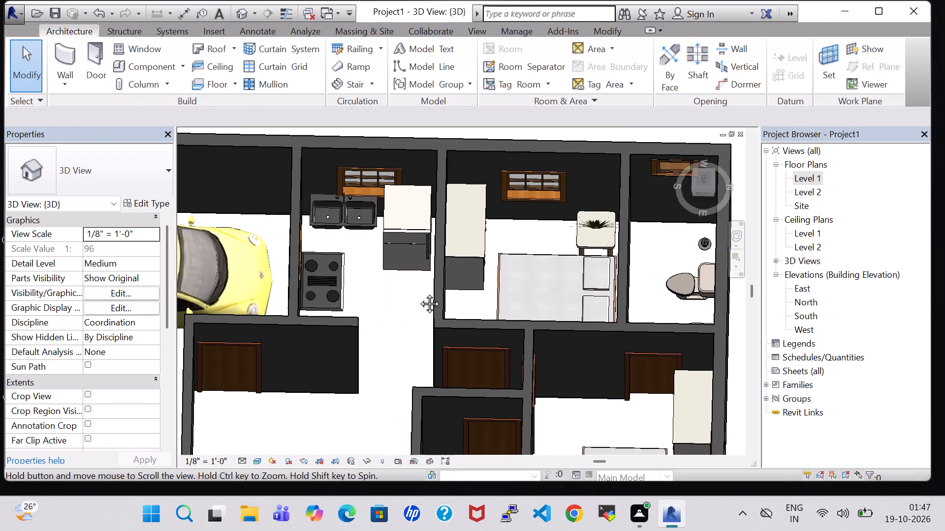
middle_click_drag(418, 293, 427, 273)
middle_click_drag(622, 383, 577, 246)
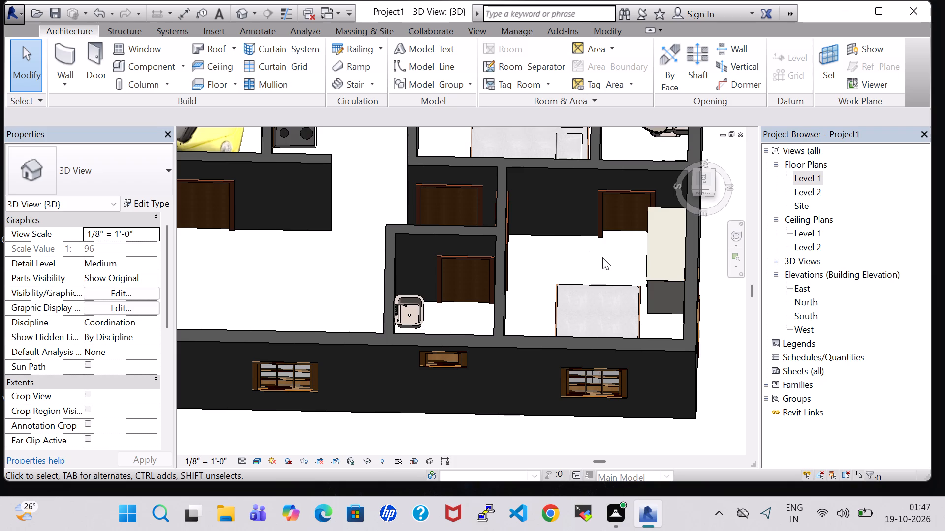
middle_click_drag(602, 257, 603, 301, "shift")
middle_click_drag(628, 314, 628, 375, "shift")
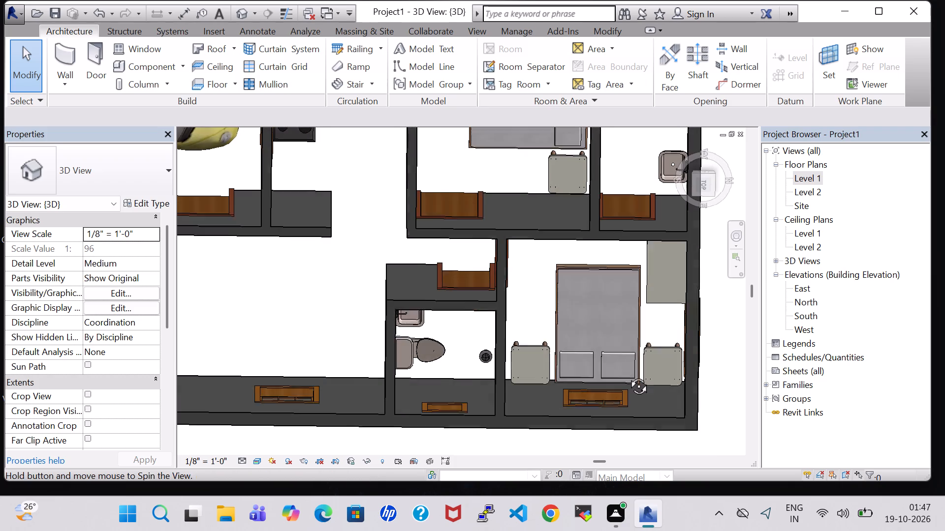
middle_click_drag(628, 375, 628, 378, "shift")
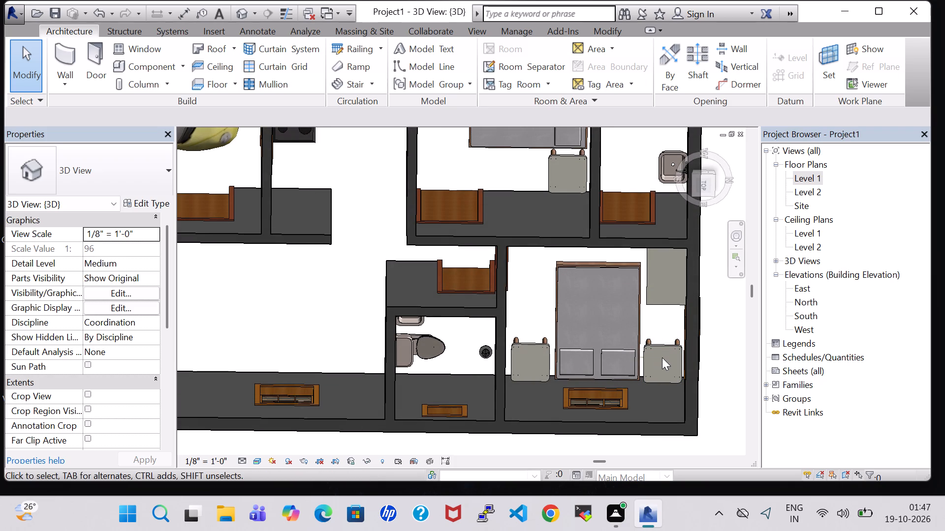
left_click(667, 343)
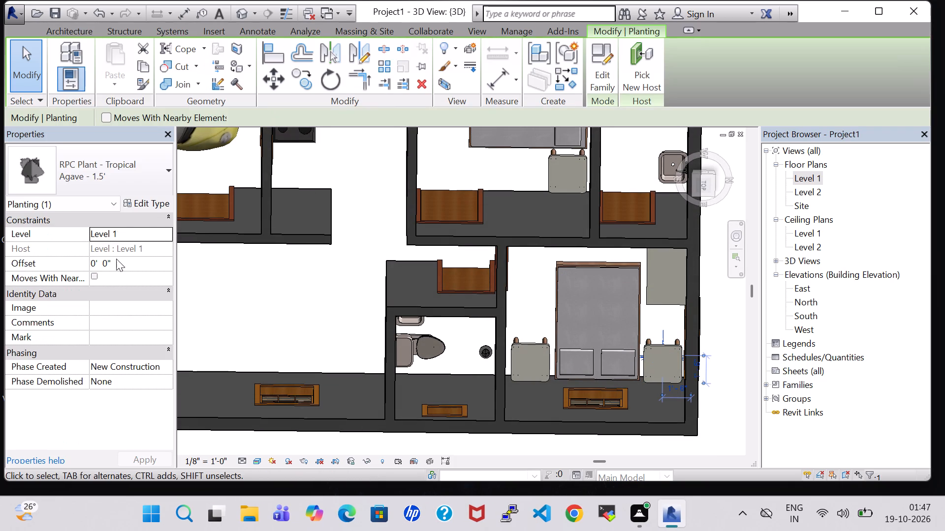
left_click(97, 264)
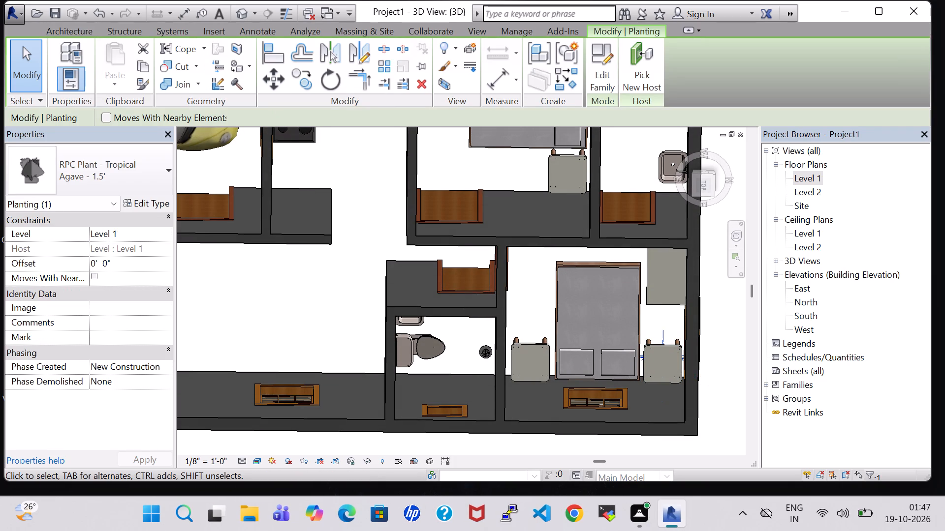
key("BackSpace")
key("2")
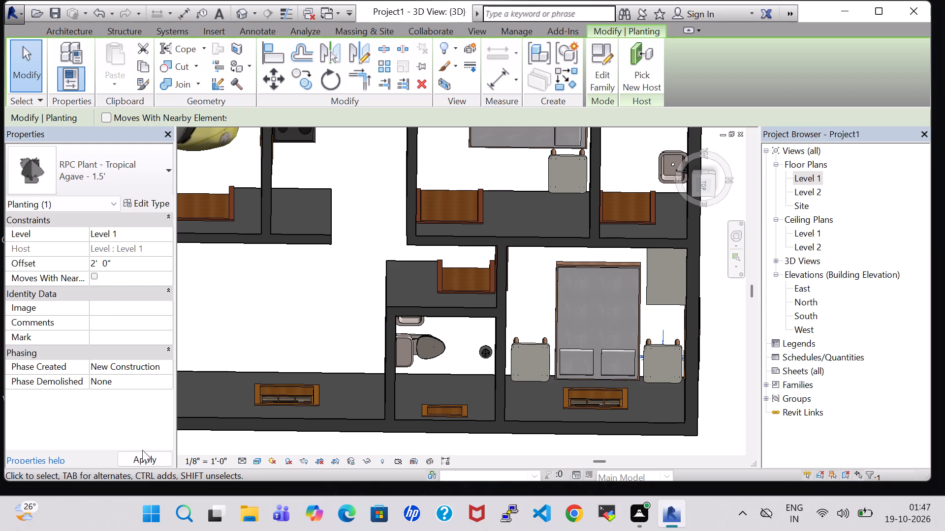
left_click(139, 460)
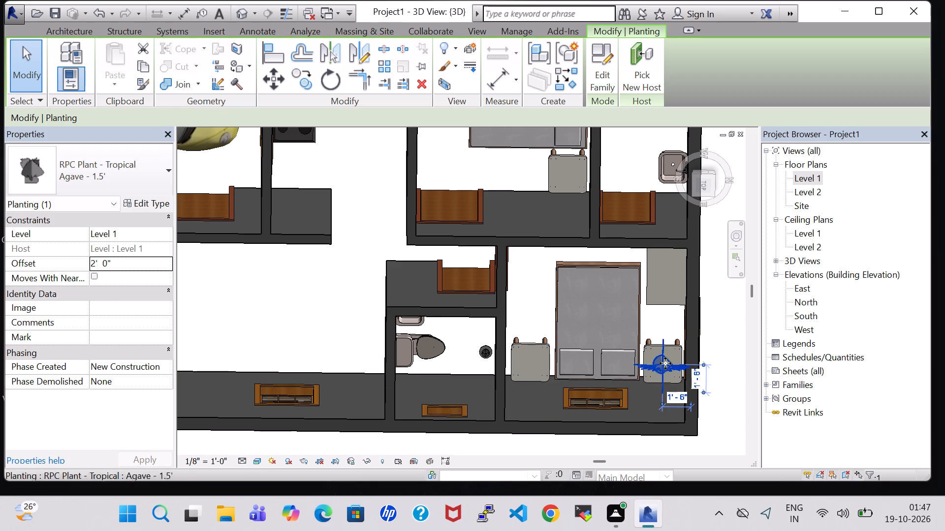
On the Level 1 floor plan, place a tagged room in the bedroom directly north of the kitchen.
left_click(709, 327)
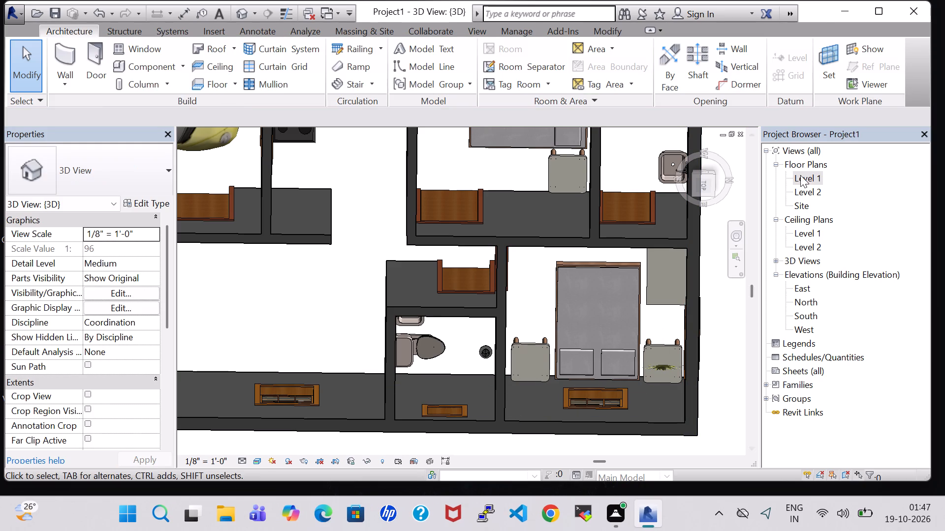
double_click(800, 175)
scroll(614, 246, "down", 3)
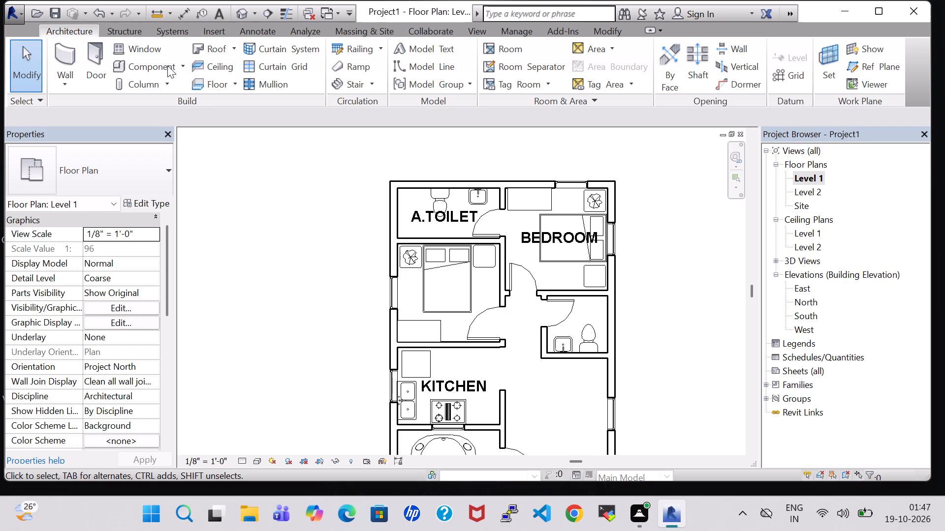
left_click(493, 46)
left_click(459, 293)
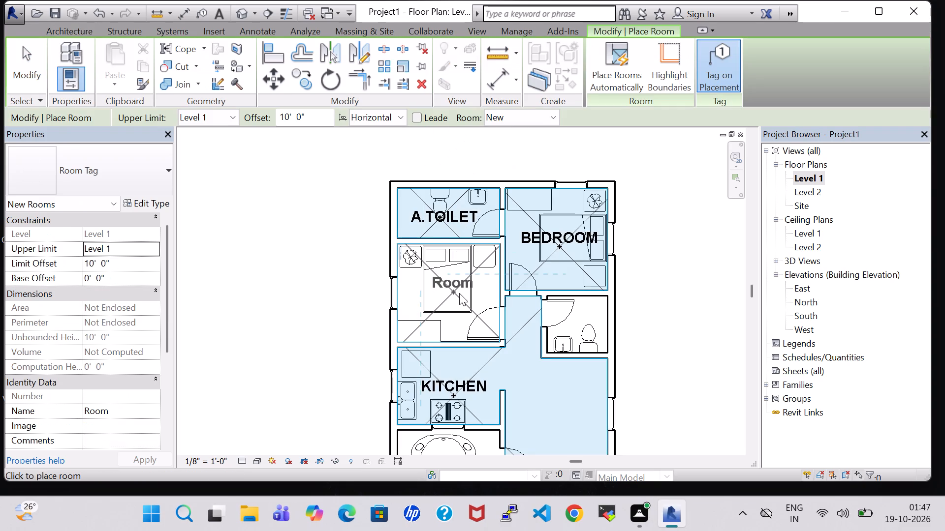
key("Escape")
key("Escape")
Rename the new room tag north of the kitchen as BEDROOM and nudge it slightly south and west.
double_click(463, 287)
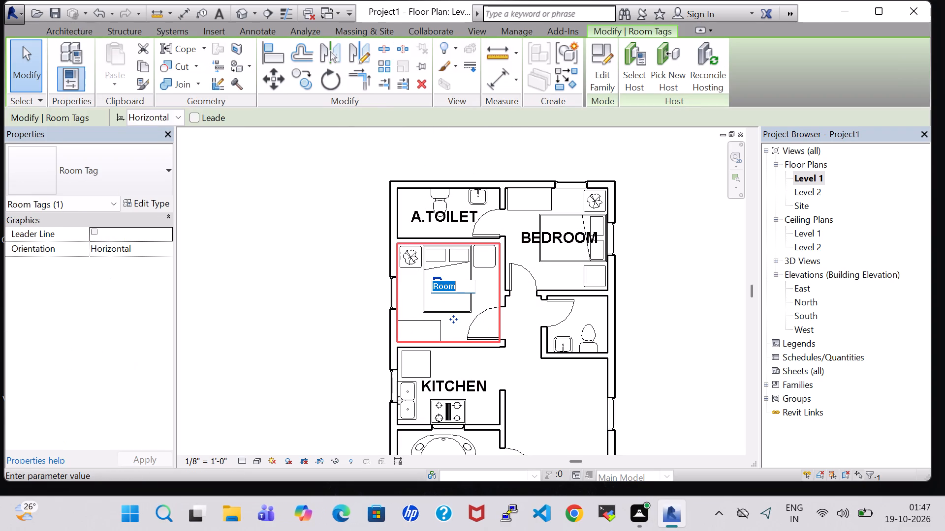
key("BackSpace")
type("BEDROOM")
key("Return")
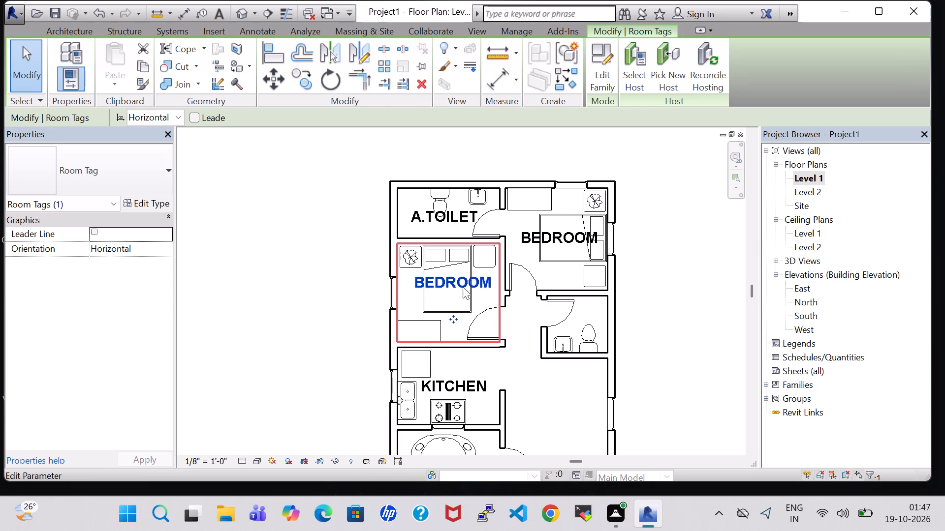
key("Down")
key("Down")
key("Left")
key("Left")
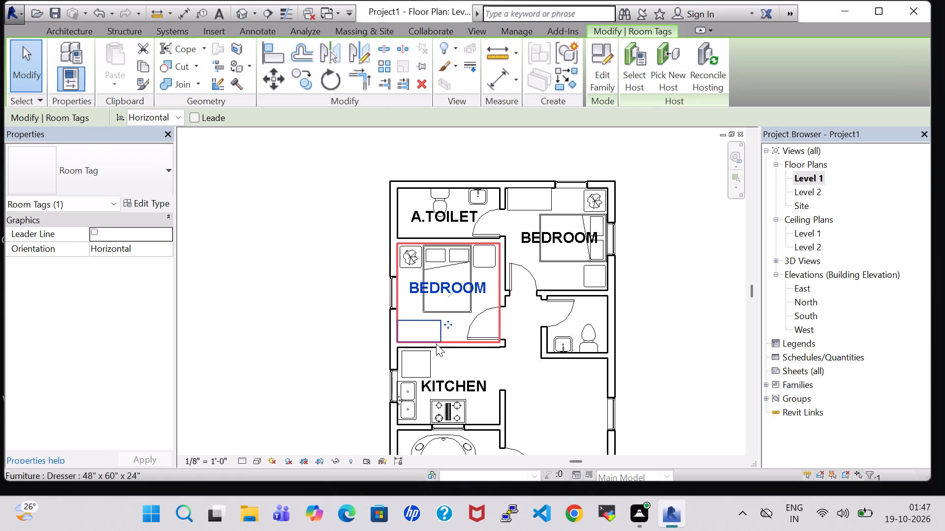
left_click(688, 308)
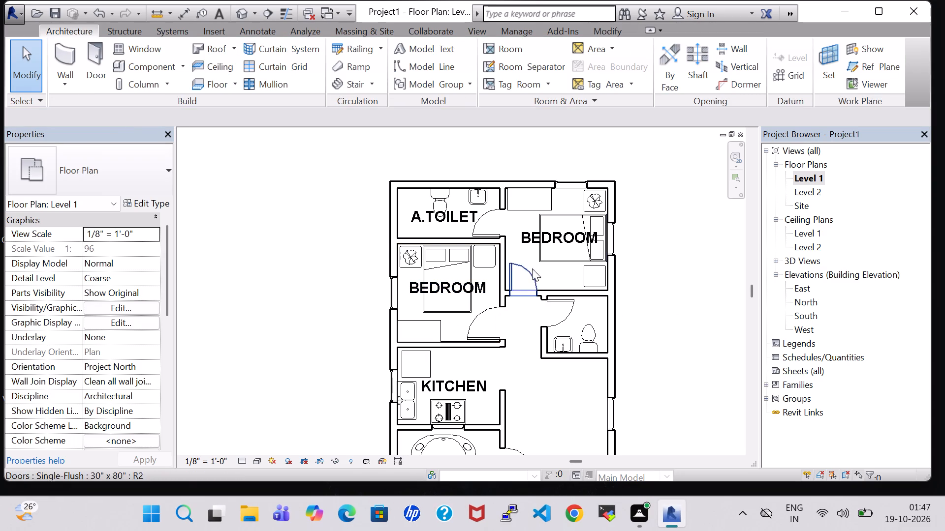
Place a tagged room in the small toilet south of the northeast BEDROOM.
left_click(501, 51)
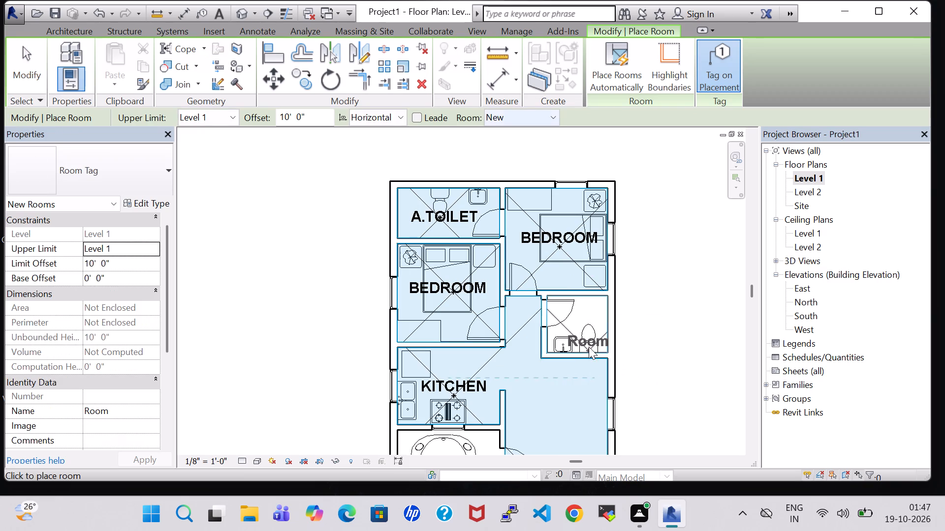
left_click(575, 331)
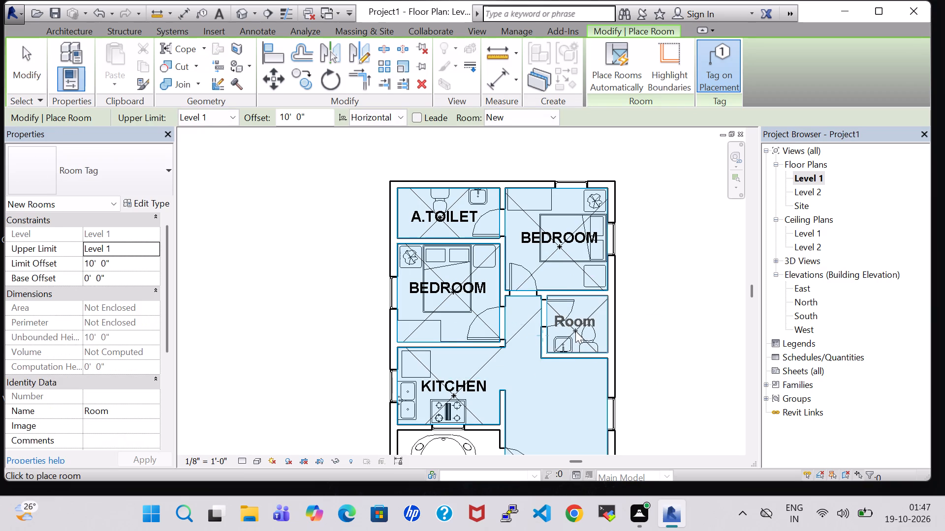
key("Escape")
key("Escape")
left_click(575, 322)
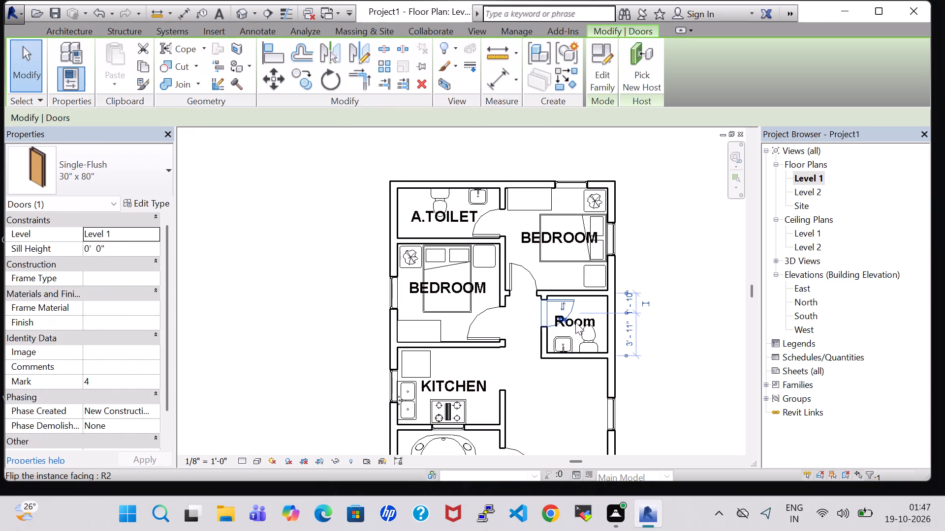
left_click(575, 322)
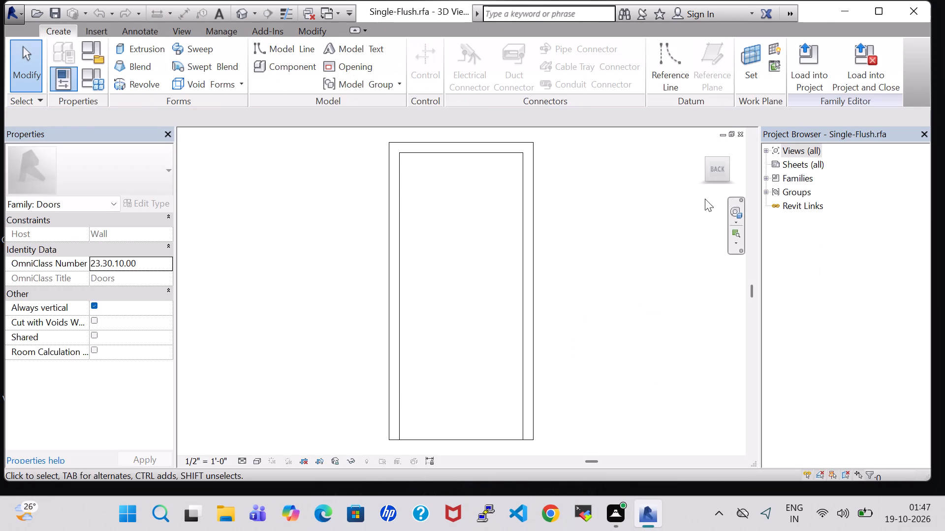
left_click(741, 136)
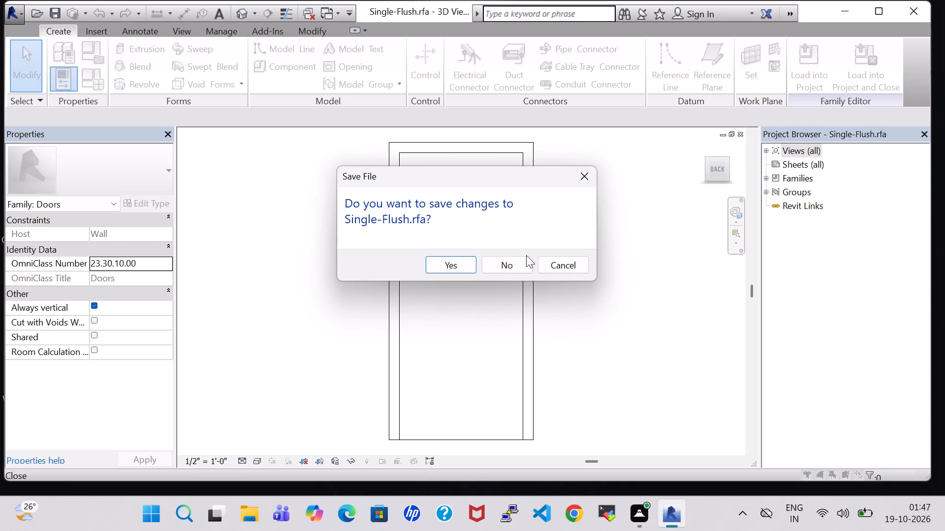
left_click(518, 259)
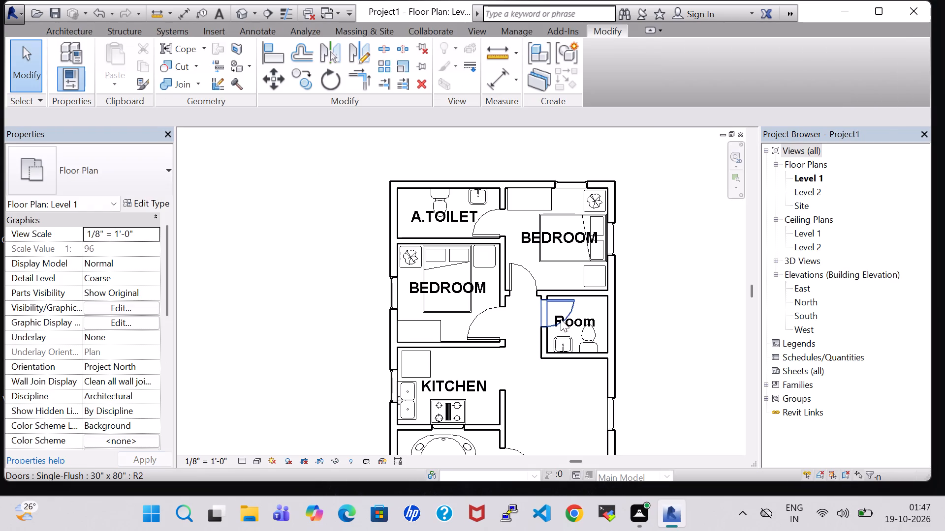
Rename the toilet's room tag as A.TOILET and nudge it slightly north, clear of the fixtures.
left_click(581, 321)
left_click(581, 321)
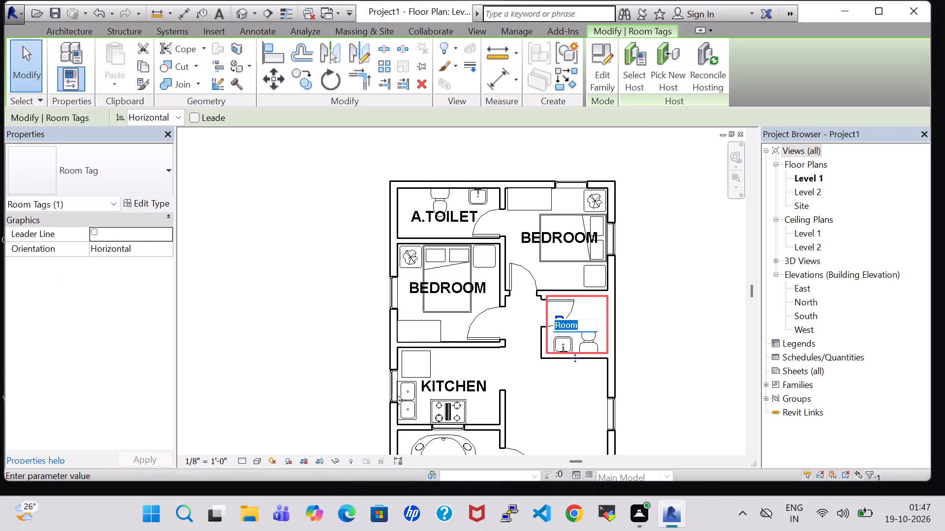
key("BackSpace")
type("A.")
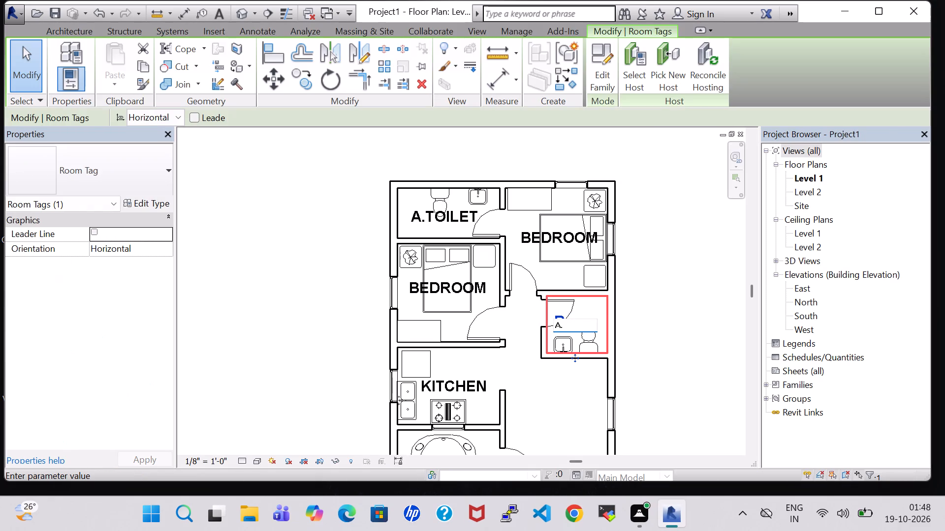
type("TOILET")
key("Return")
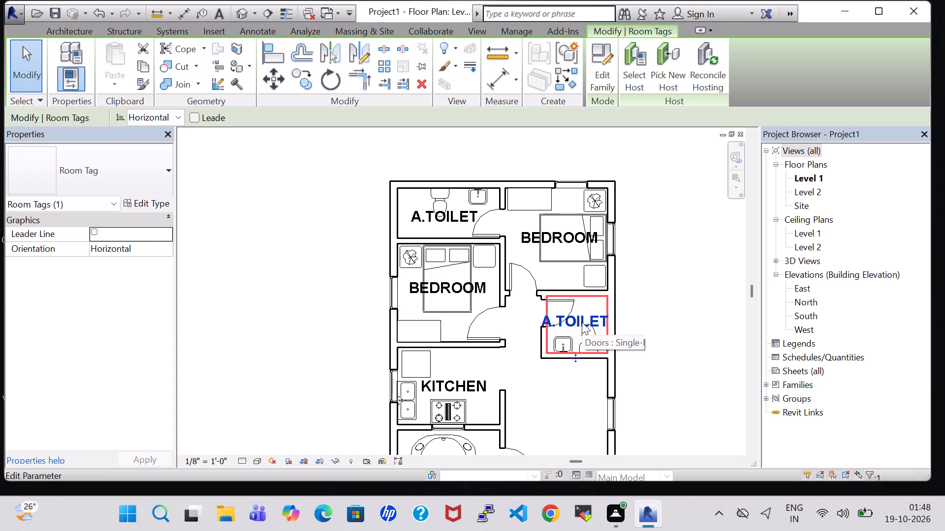
key("Up")
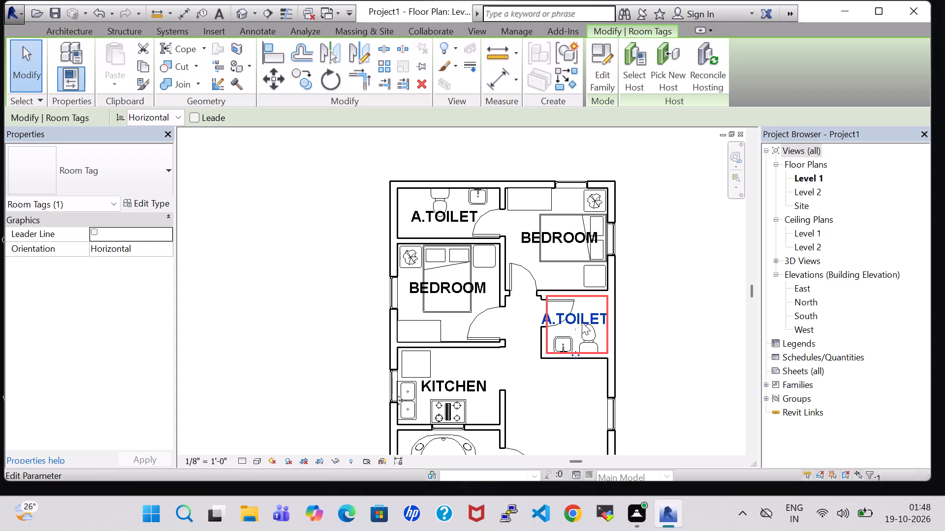
key("Up")
key("Up")
left_click(684, 313)
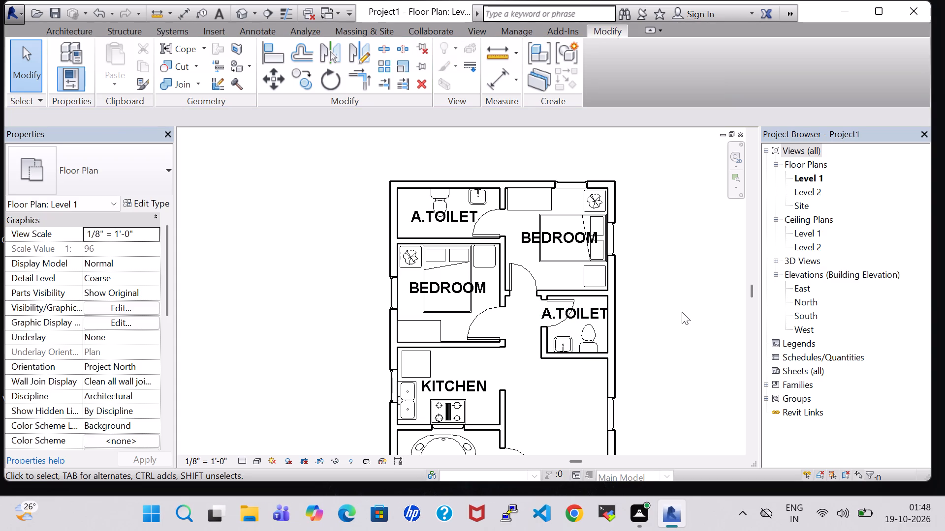
Examine the furnished bedrooms and toilet in the 3D view, ending back on the Level 1 floor plan.
middle_click_drag(671, 315, 651, 276)
scroll(654, 277, "down", 1)
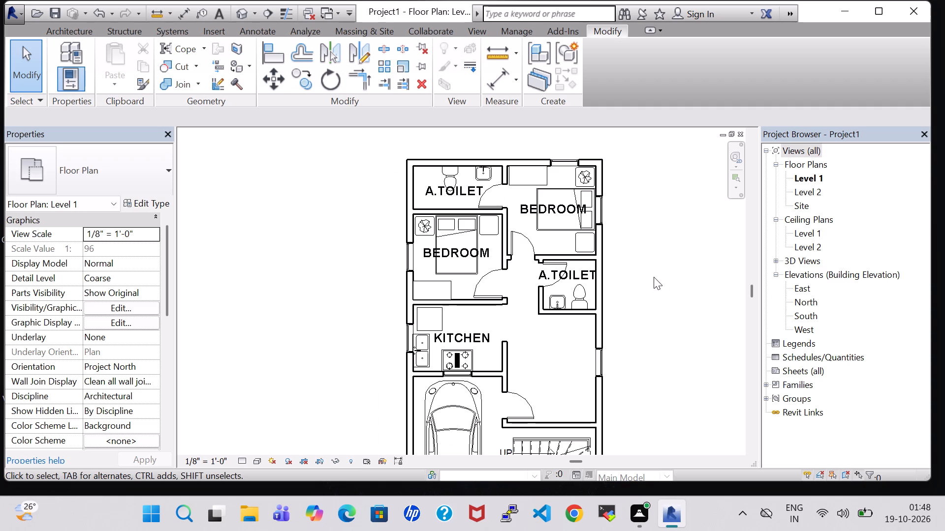
left_click(241, 11)
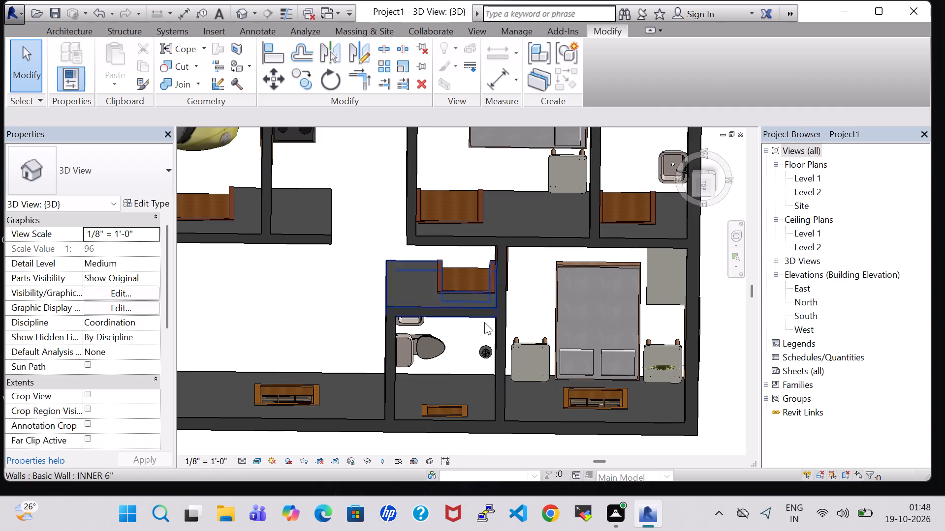
middle_click_drag(471, 333, 467, 272, "shift")
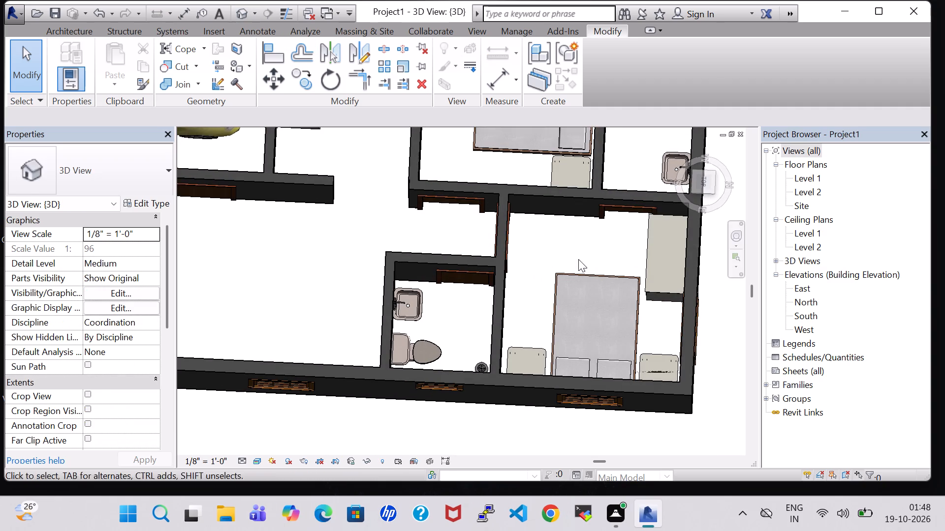
middle_click_drag(578, 259, 468, 411)
middle_click_drag(527, 308, 652, 296)
double_click(813, 178)
scroll(650, 283, "down", 1)
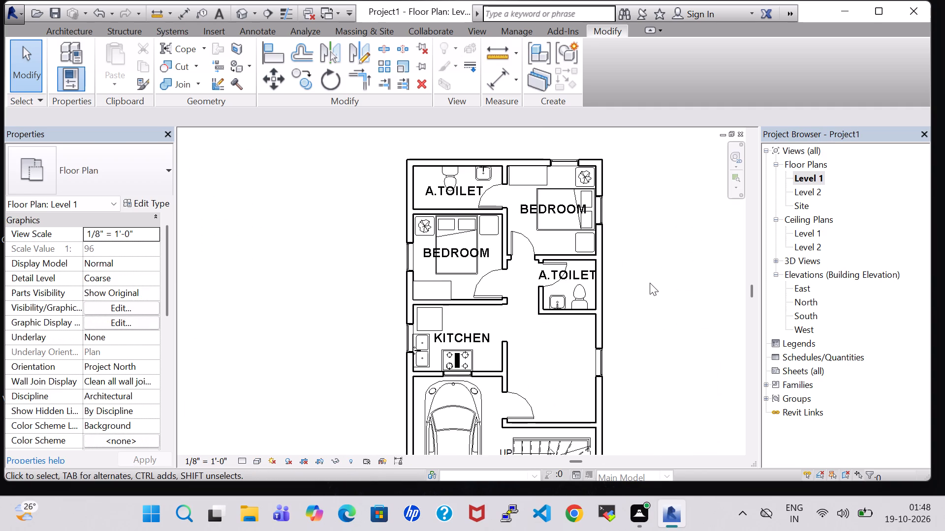
Load the Sofa-Corbu family from the Seating library folder as a component for placement.
middle_click_drag(673, 320, 652, 251)
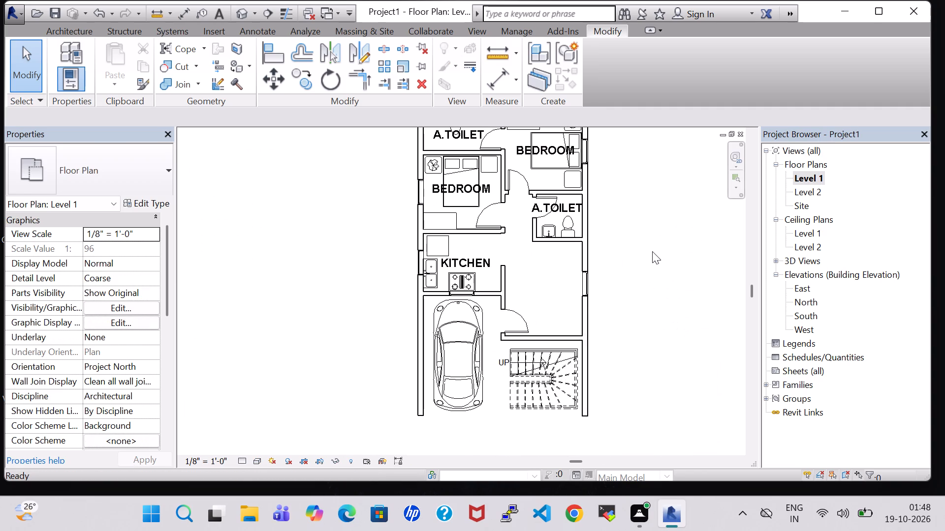
left_click(71, 31)
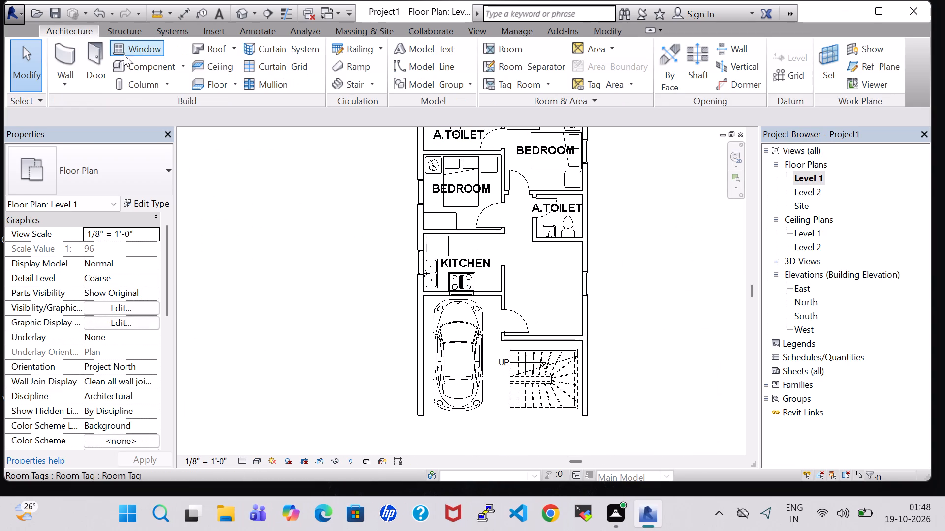
left_click(132, 62)
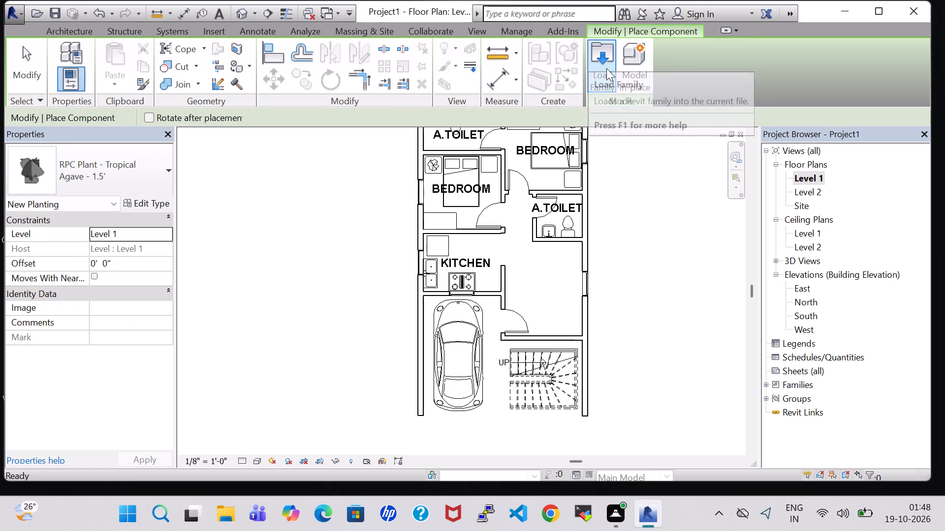
left_click(606, 68)
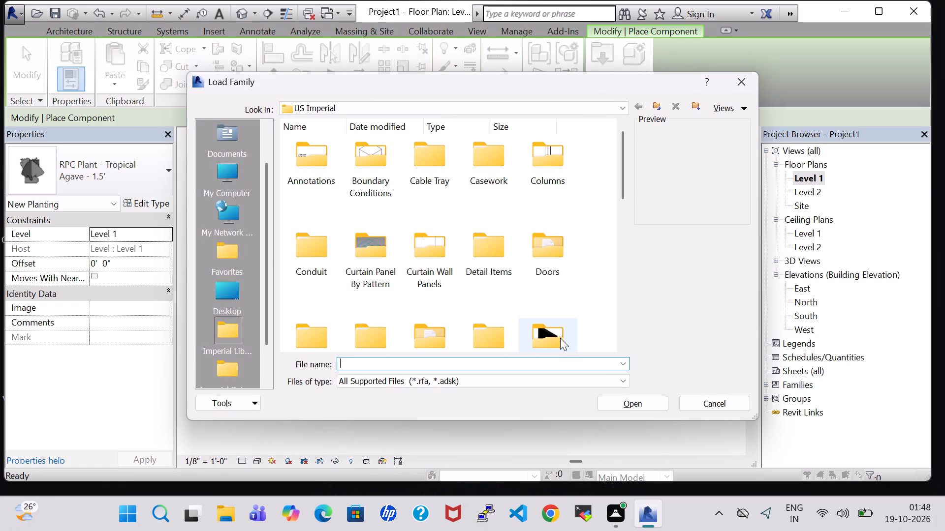
double_click(560, 338)
double_click(365, 153)
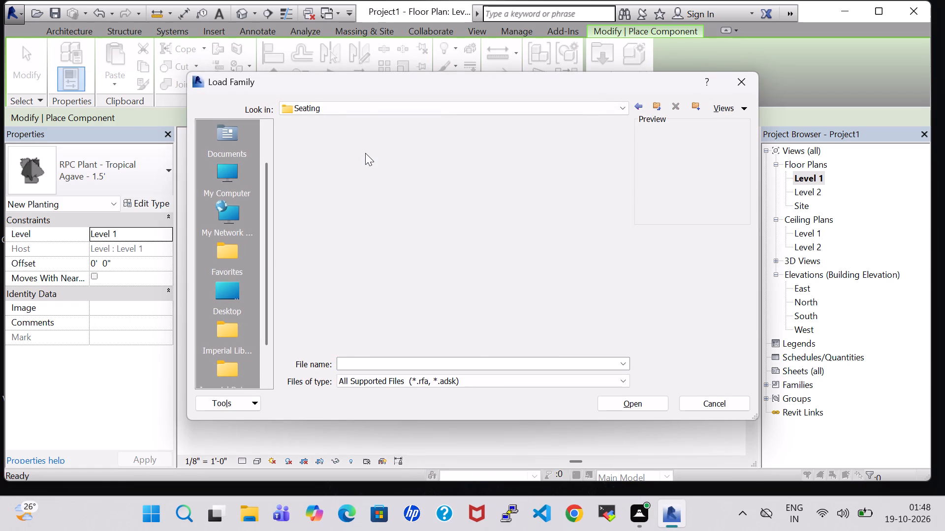
left_click(426, 329)
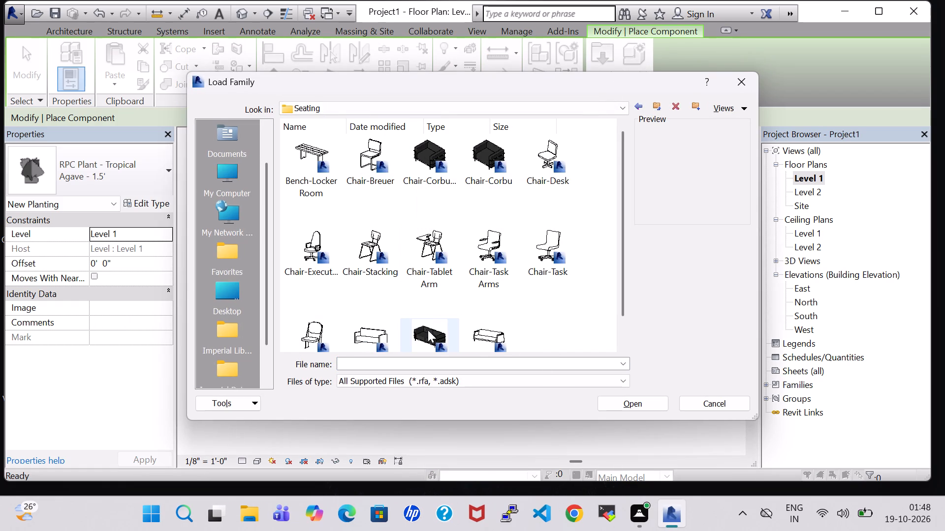
left_click(620, 406)
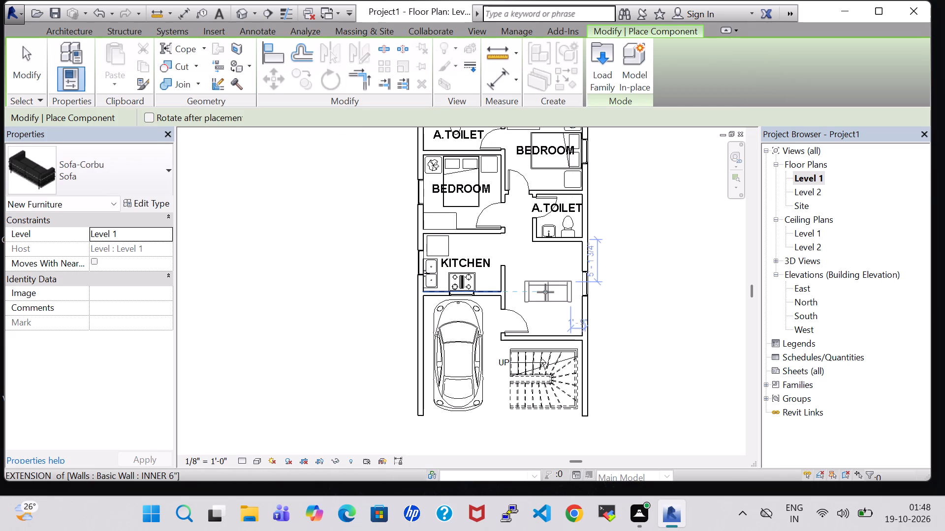
Place the Sofa-Corbu rotated with its back to the east window of the room beside the kitchen, about 3' 8" from the south wall.
key("space")
key("space")
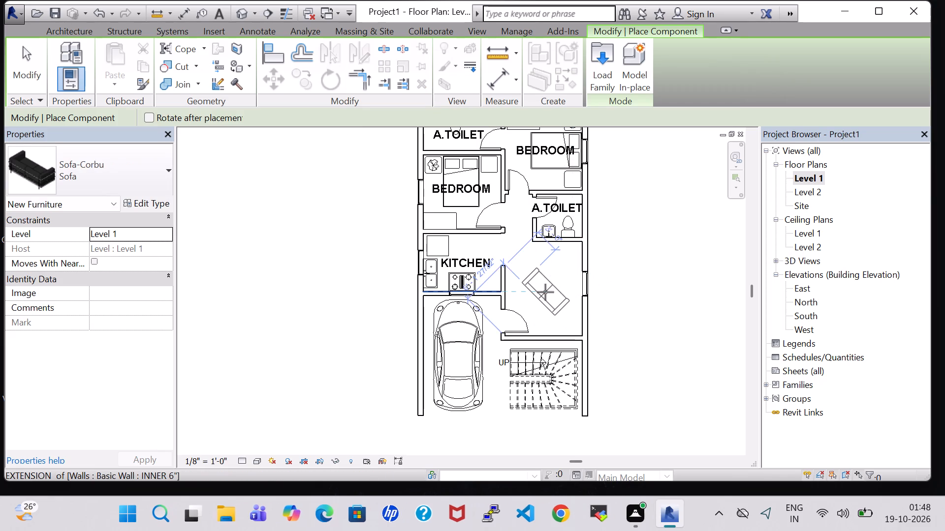
key("space")
key("space")
key("space")
scroll(545, 292, "up", 2)
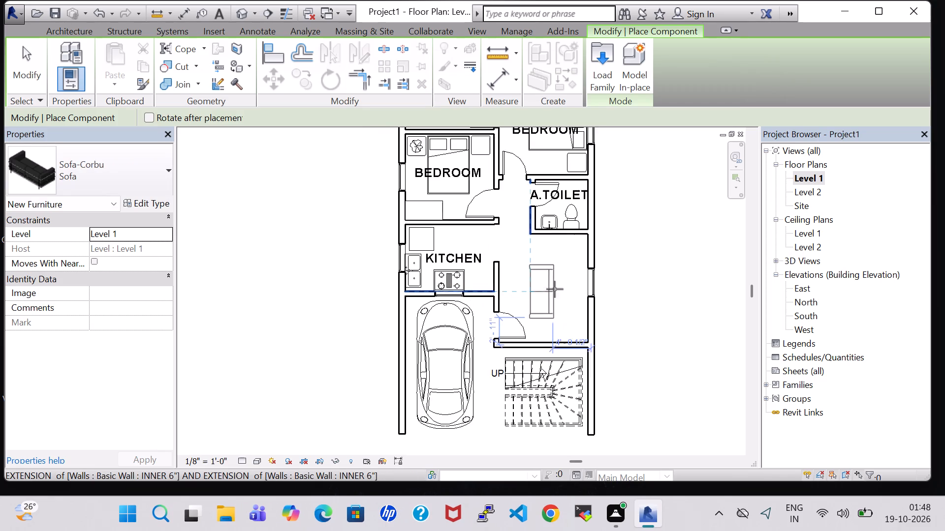
scroll(567, 284, "up", 4)
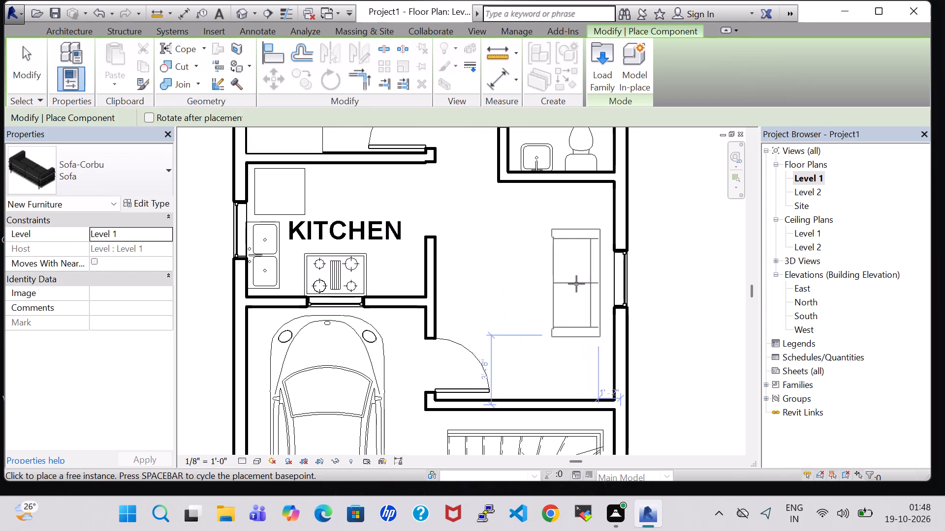
left_click(583, 284)
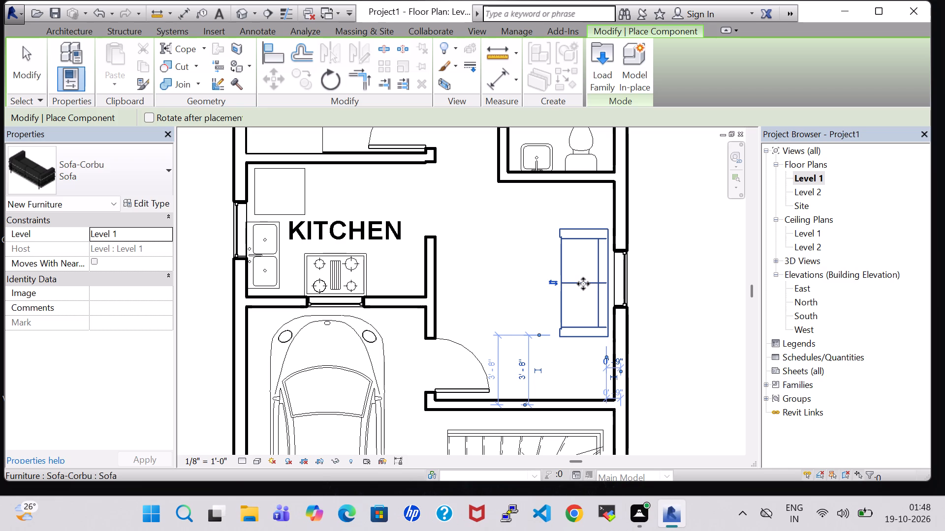
key("Escape")
key("Escape")
Nudge the sofa north and east so its back meets the east wall and it lines up with the window.
left_click(585, 282)
key("Up")
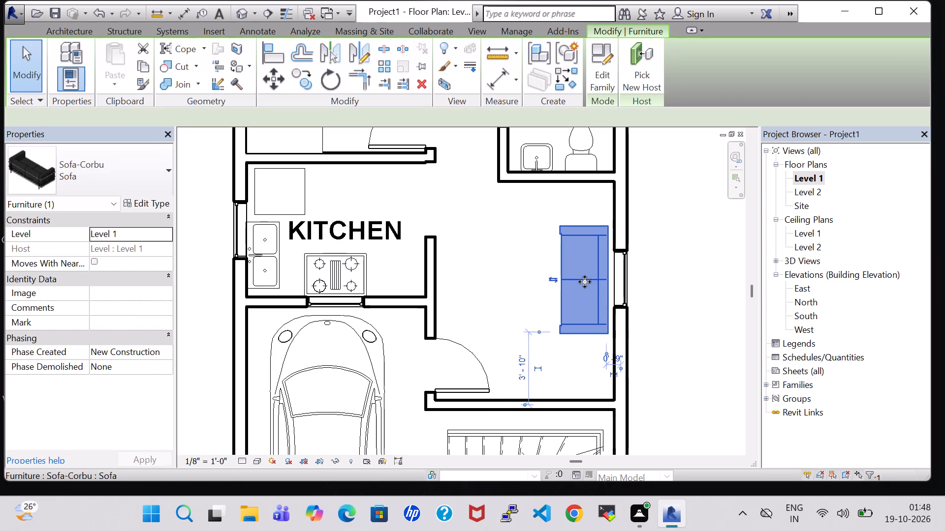
key("Up")
key("Right")
key("Right")
left_click(630, 270)
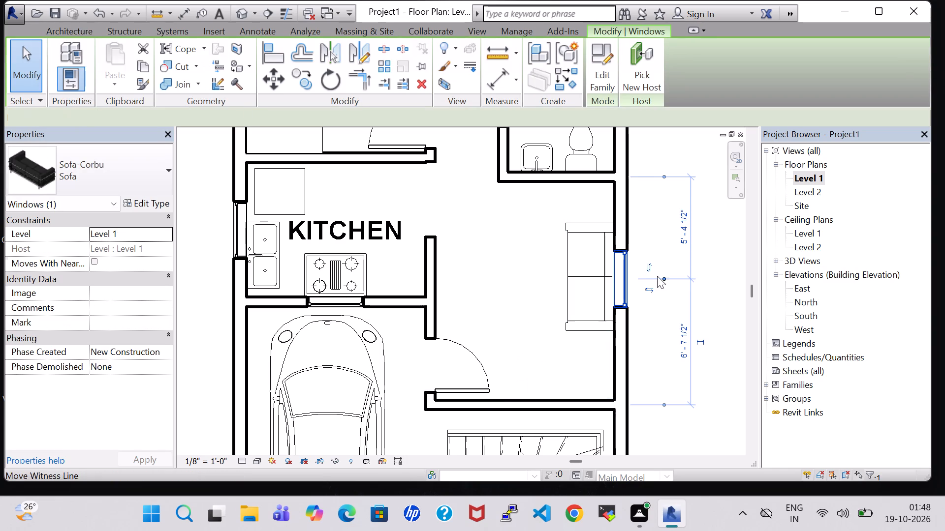
Load the Chair-Corbu family from the Furniture library's Seating folder as a component for placement.
left_click(713, 310)
left_click(151, 71)
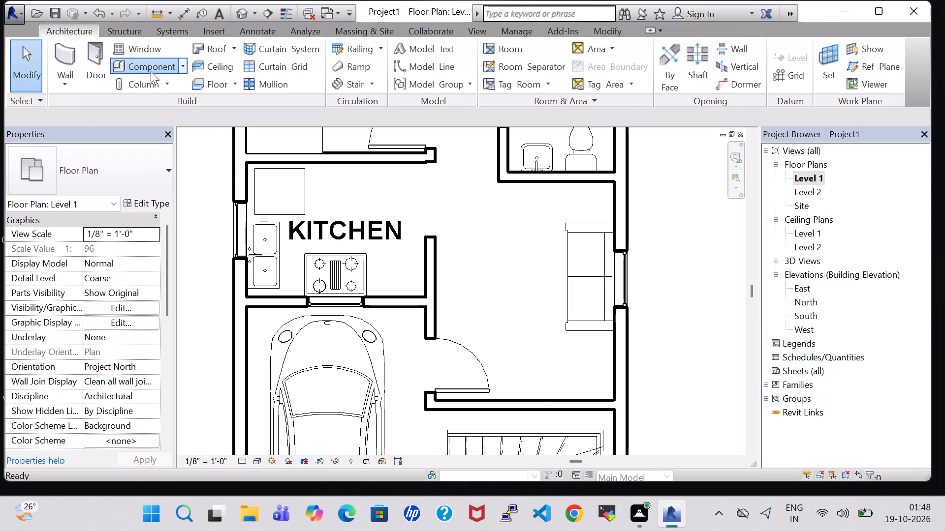
left_click(608, 73)
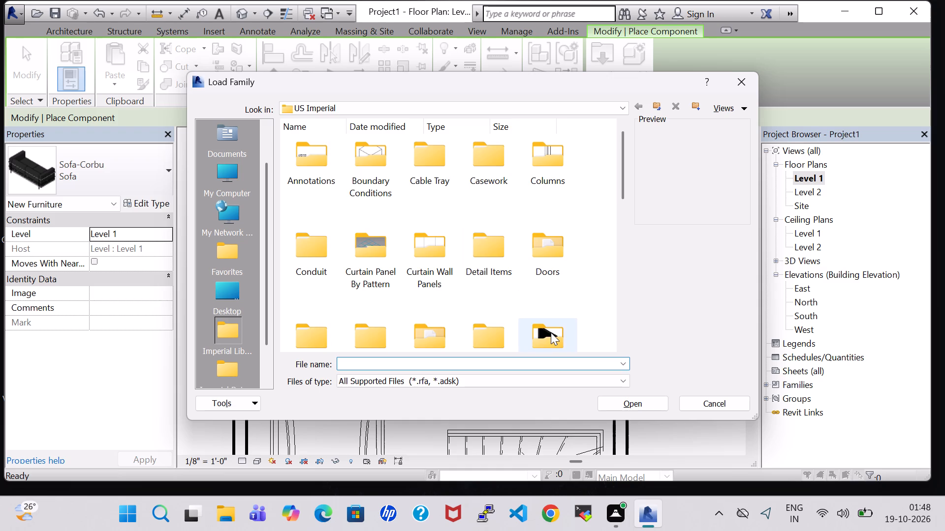
double_click(551, 332)
double_click(378, 177)
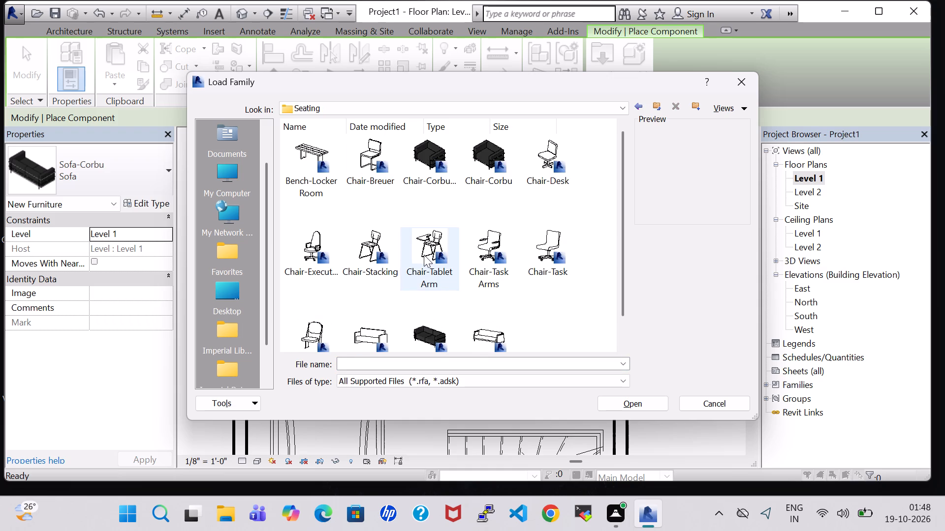
left_click(430, 328)
left_click(486, 147)
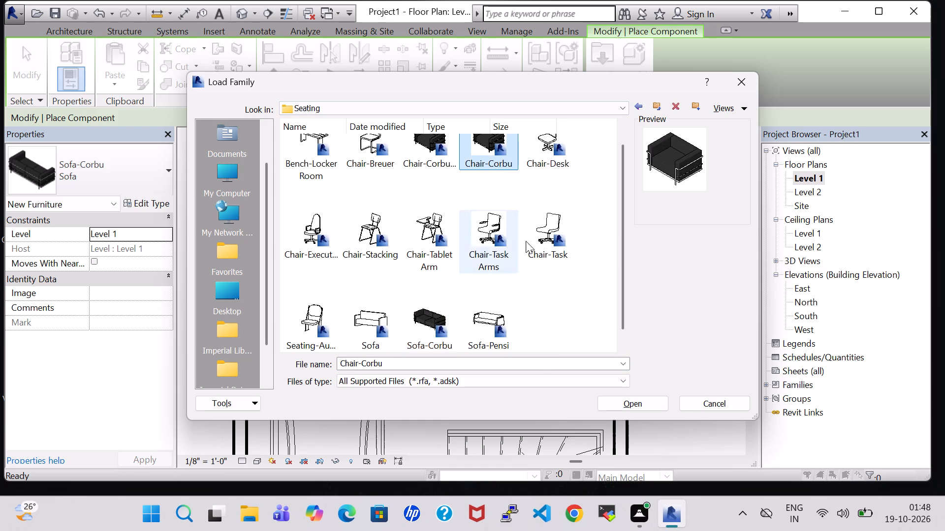
left_click(630, 403)
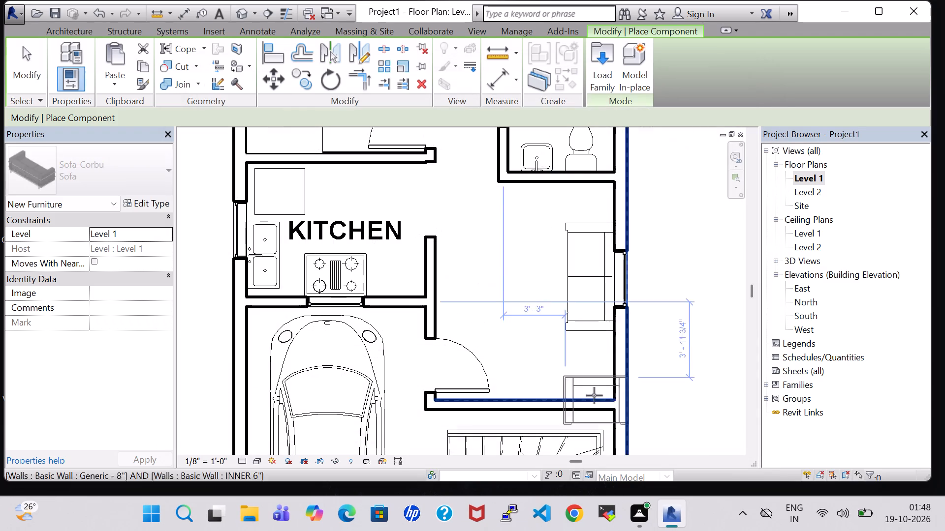
Place the Chair-Corbu rotated with its back against the living area's south wall, about 4' 2" from the west wall.
key("space")
key("space")
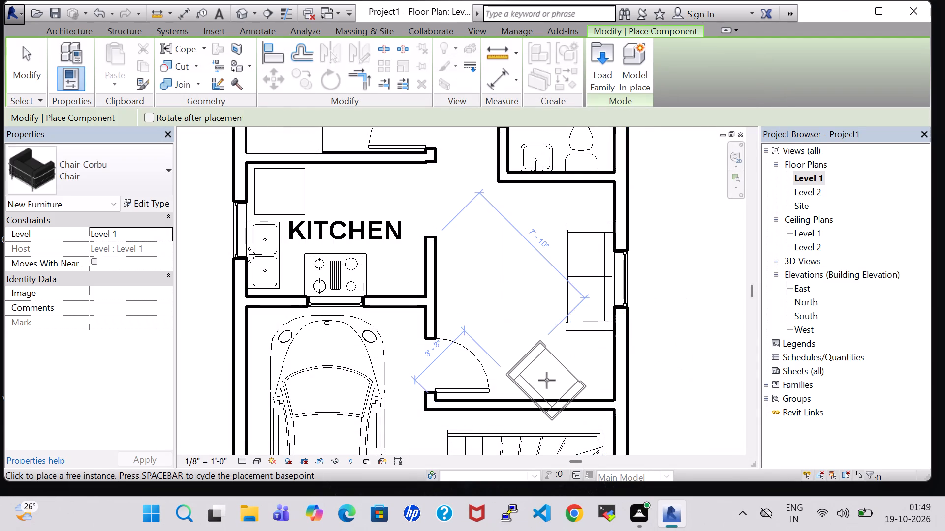
key("space")
scroll(547, 380, "up", 2)
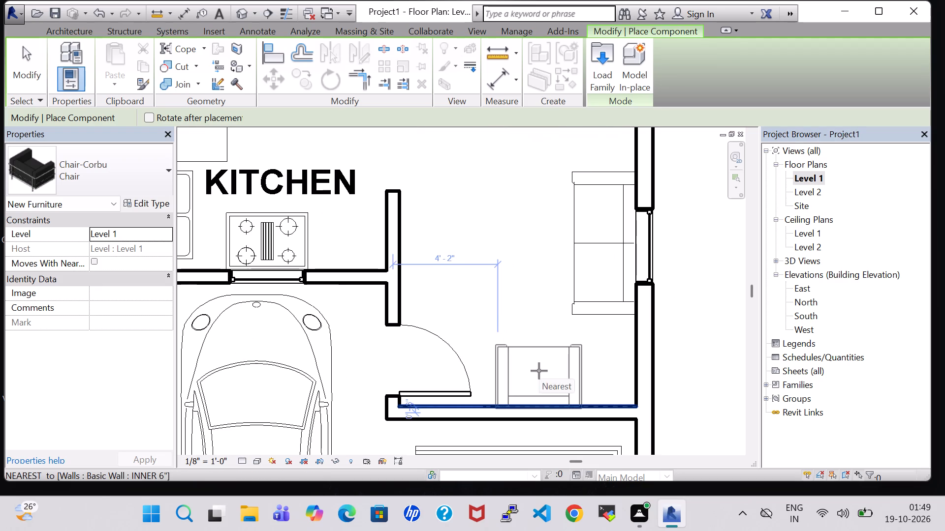
left_click(539, 371)
key("Escape")
key("Escape")
Nudge the chair slightly north and west so its back sits just clear of the south wall.
left_click(537, 359)
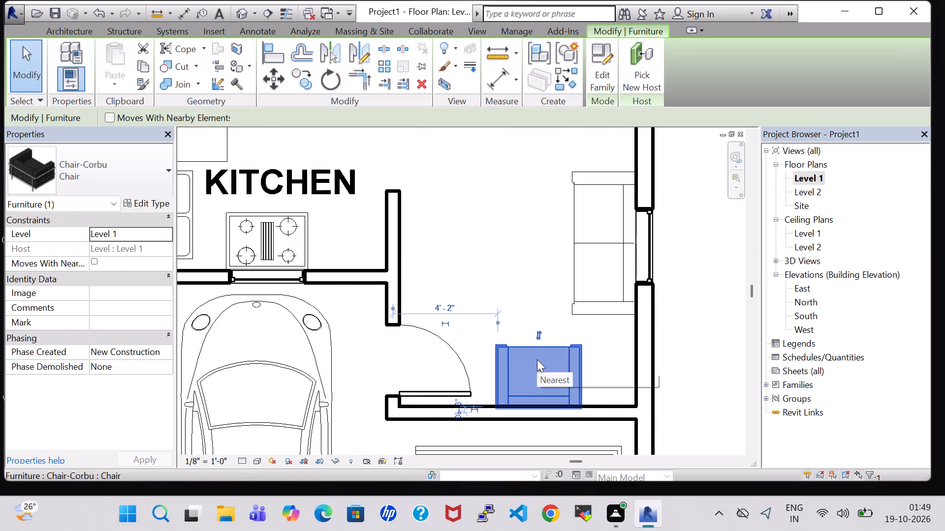
key("Up")
key("Up")
key("Up")
key("Left")
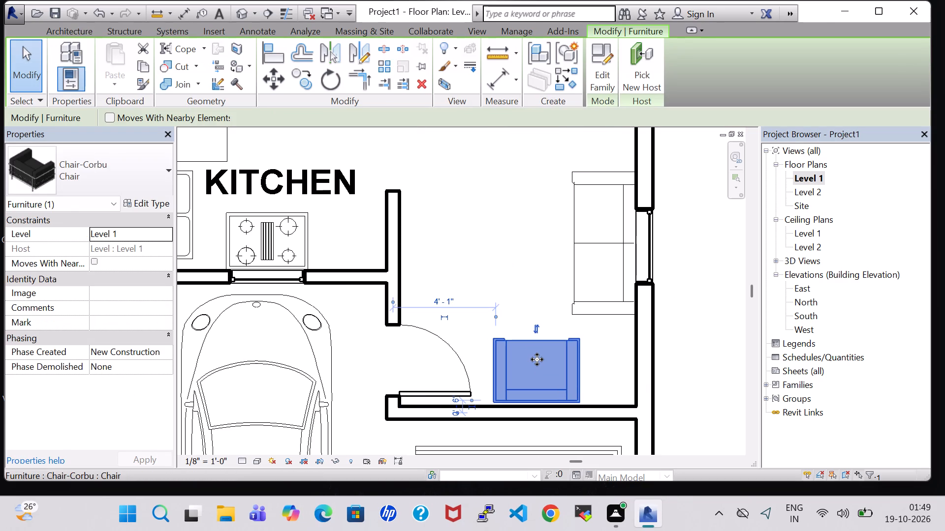
key("Down")
left_click(701, 361)
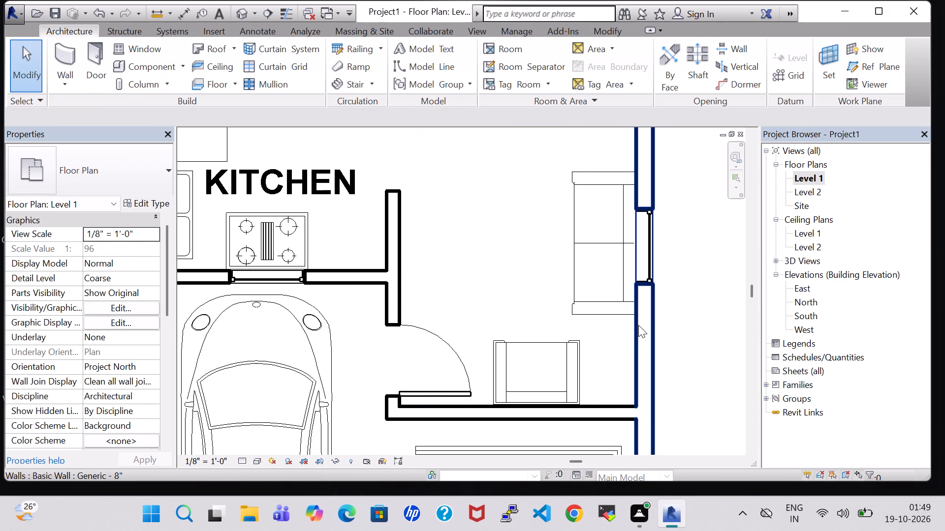
Load the Table-Coffee family from the Furniture library's Tables folder as a component for placement.
scroll(631, 325, "down", 3)
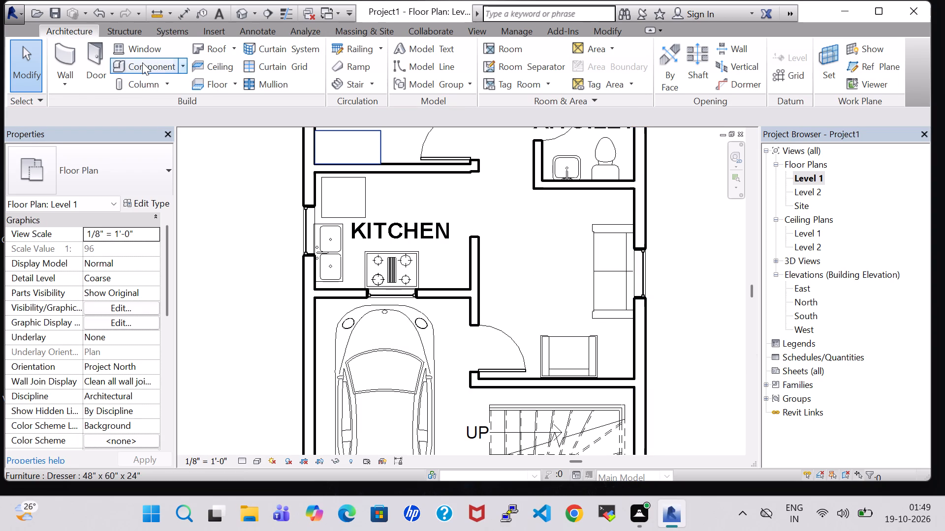
left_click(142, 62)
left_click(596, 66)
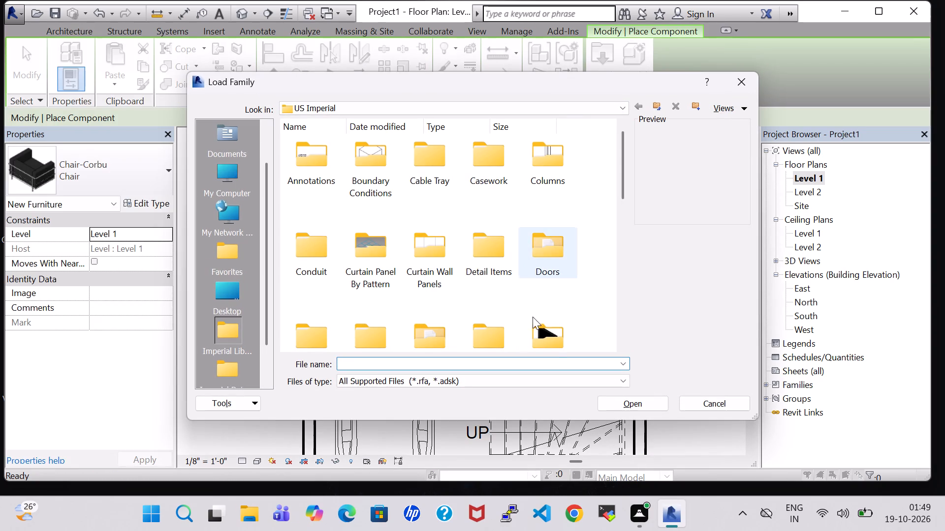
double_click(553, 343)
double_click(494, 184)
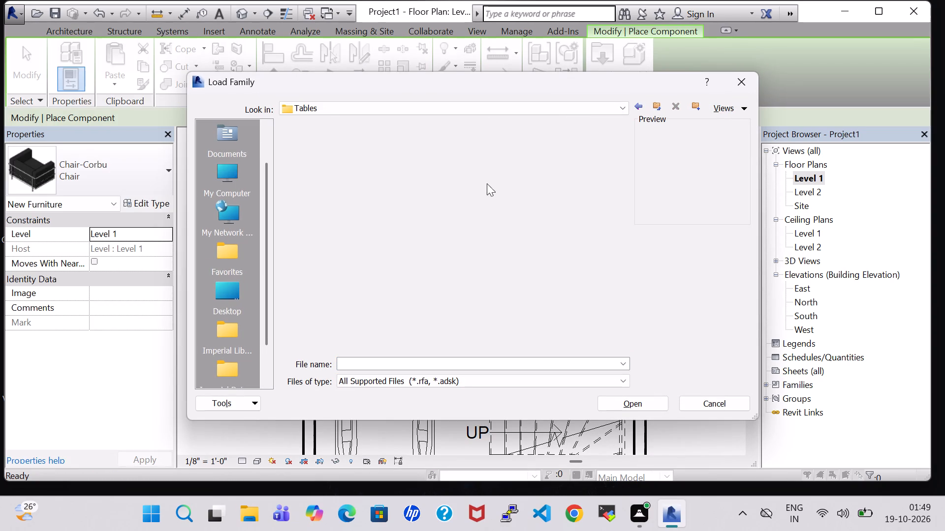
left_click(381, 162)
left_click(624, 401)
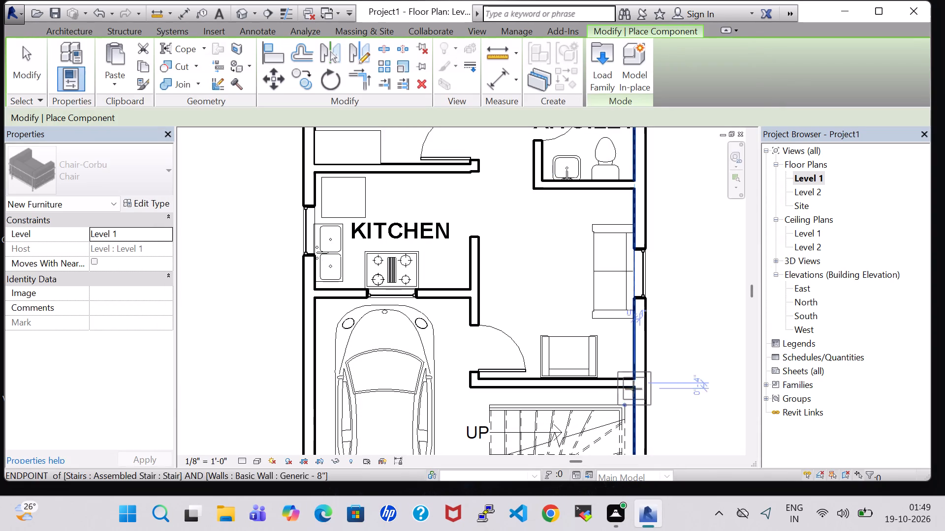
Place the 24" x 24" x 24" coffee table in the southeast corner between chair and sofa, about 1' 5" from the east wall.
scroll(617, 361, "up", 3)
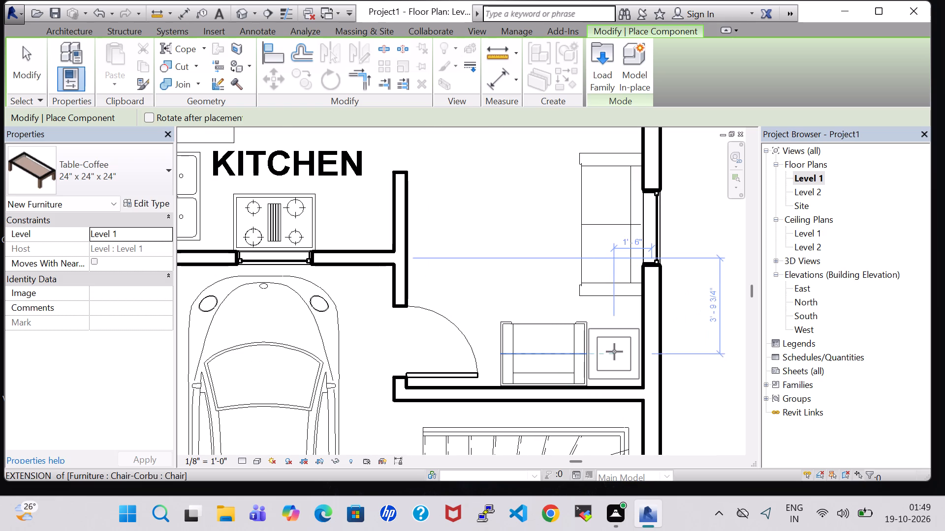
left_click(616, 335)
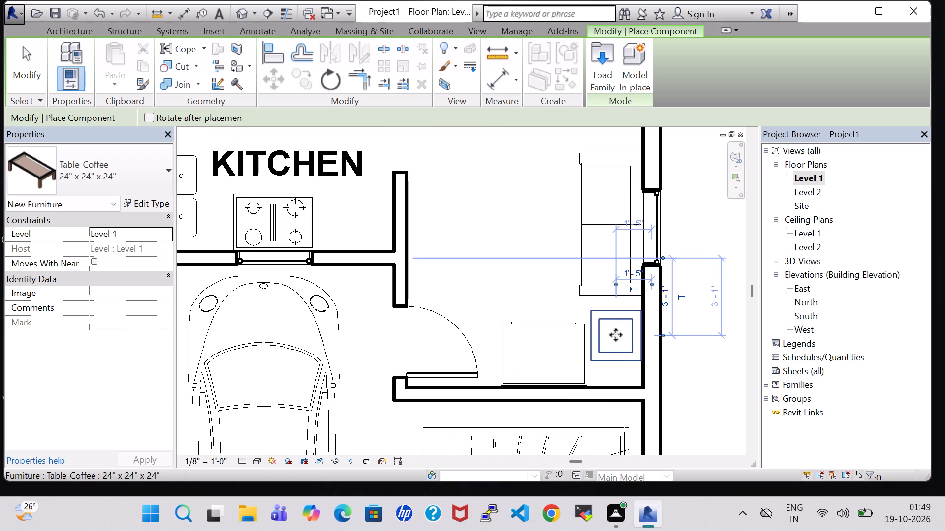
key("Escape")
key("Escape")
Nudge the chair slightly west and the coffee table slightly west and north to space them evenly.
left_click(581, 363)
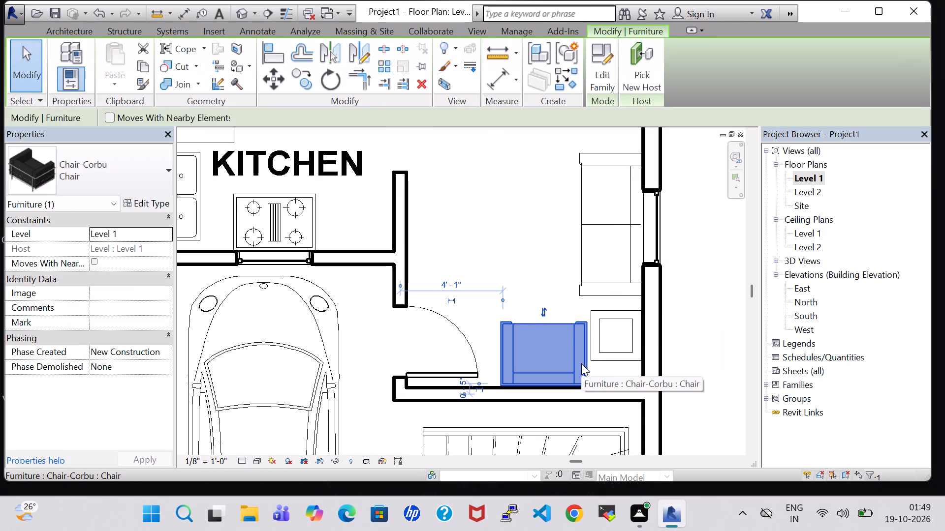
key("Left")
left_click(600, 360)
key("Left")
key("Up")
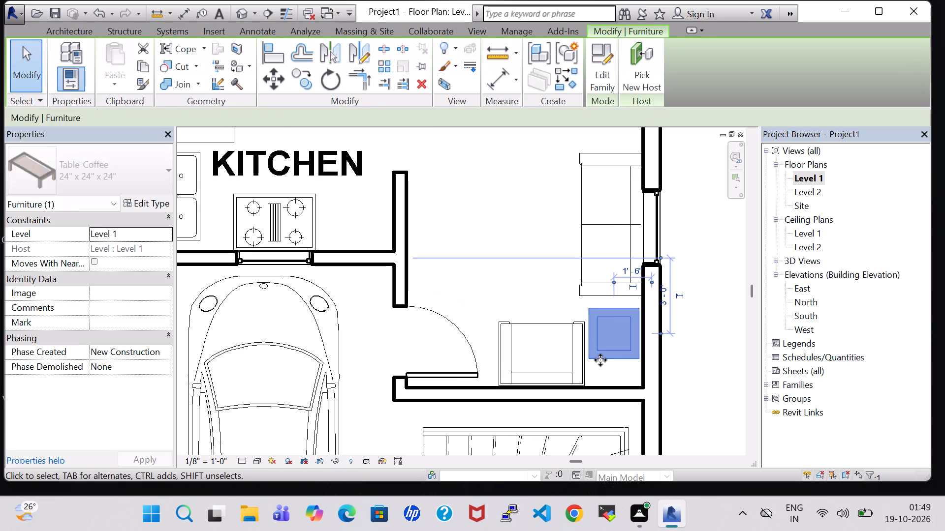
left_click(729, 361)
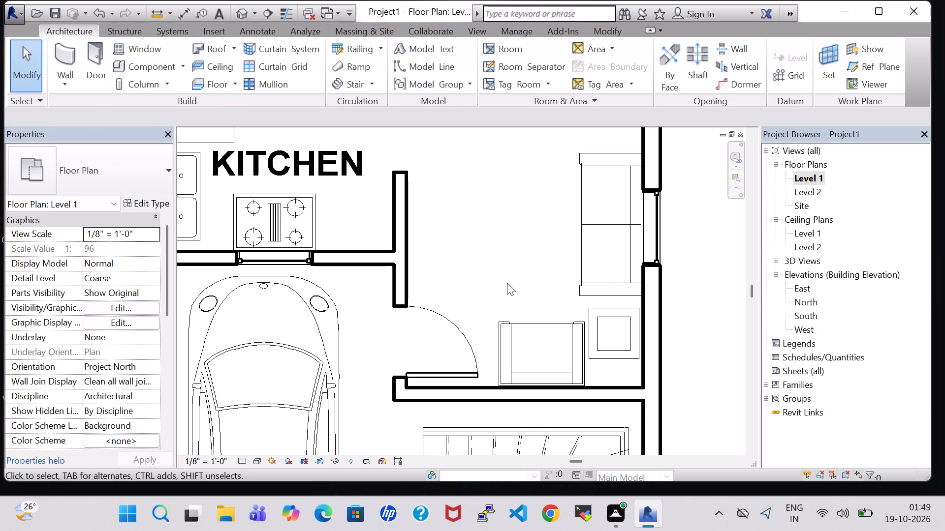
Place another RPC Tropical Agave - 1.5' plant, matching the bedroom one, at the south edge of the living area's coffee table.
scroll(507, 283, "down", 2)
middle_click_drag(511, 260, 485, 430)
middle_click_drag(621, 206, 637, 299)
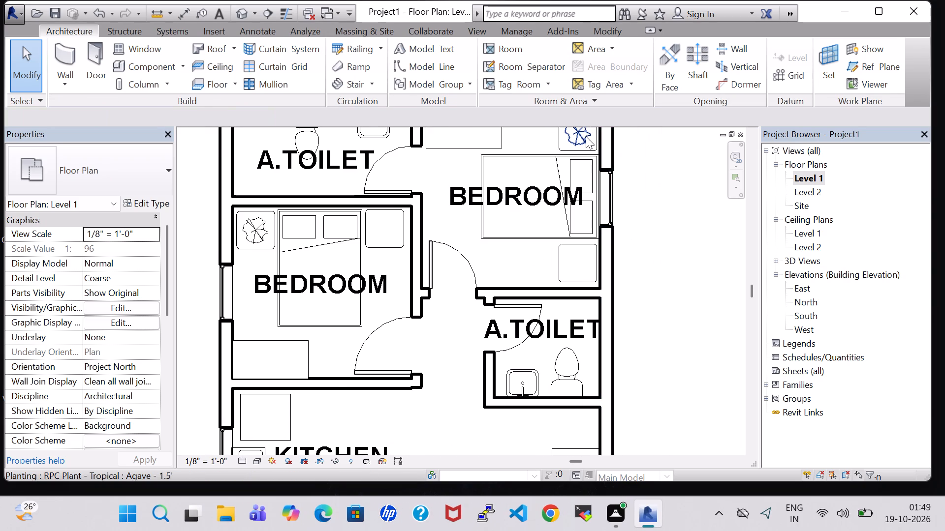
left_click(586, 136)
right_click(586, 136)
left_click(659, 258)
middle_click_drag(669, 324, 654, 216)
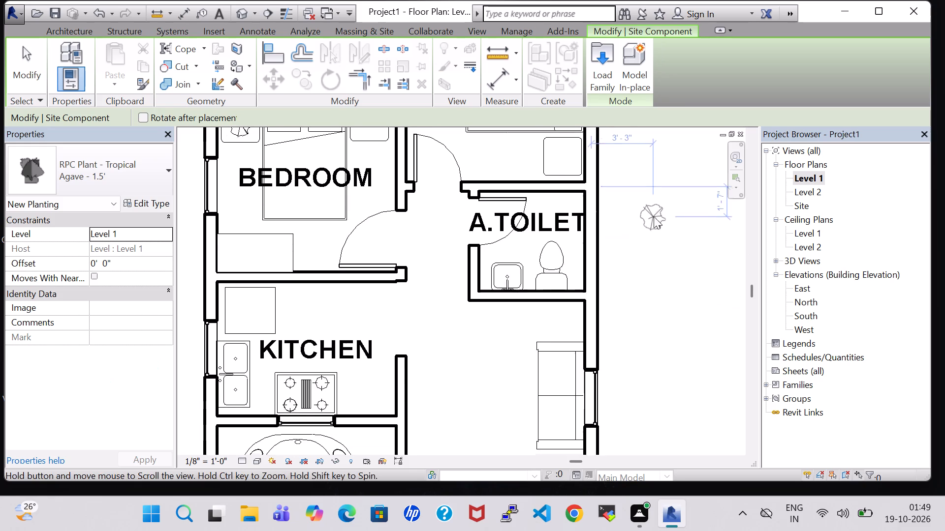
middle_click_drag(654, 216, 654, 217)
middle_click_drag(660, 391, 665, 222)
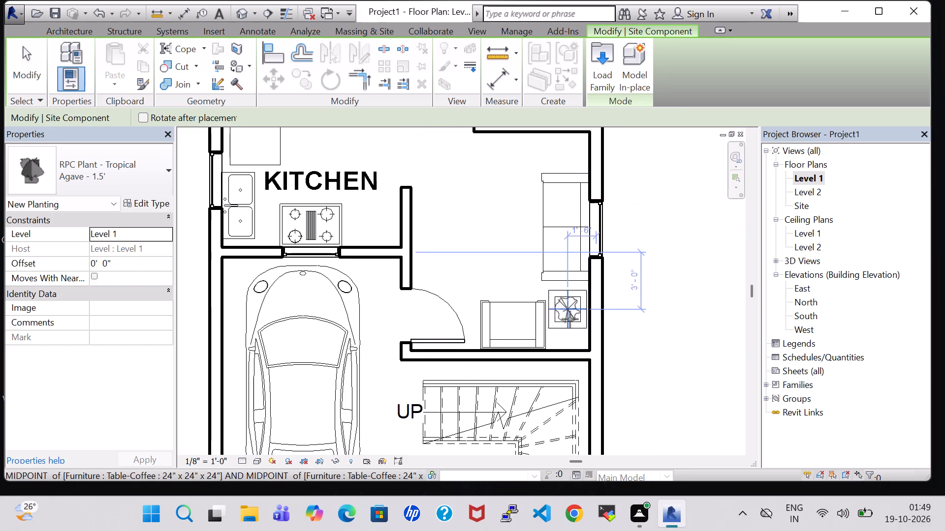
left_click(569, 324)
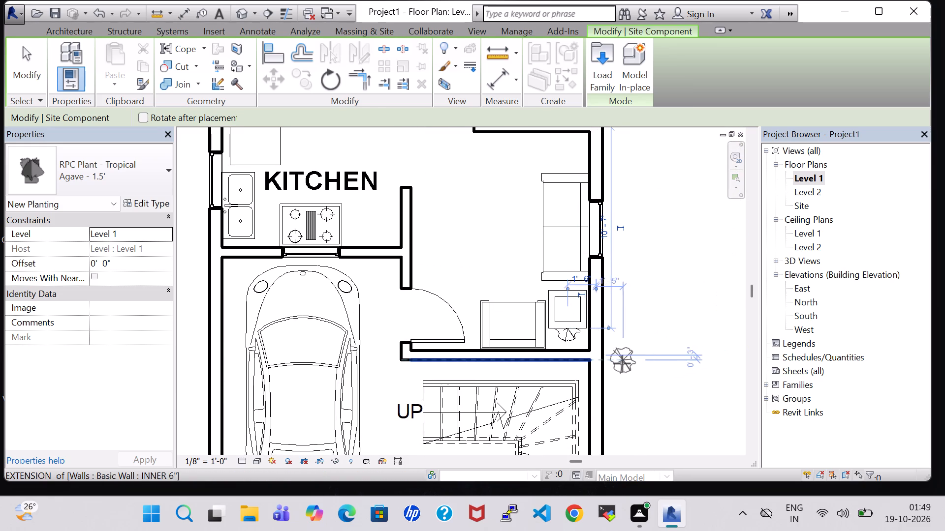
key("Escape")
key("Escape")
Check the coffee table's height in its type properties and set the new plant's offset to 2' 0".
left_click(571, 334)
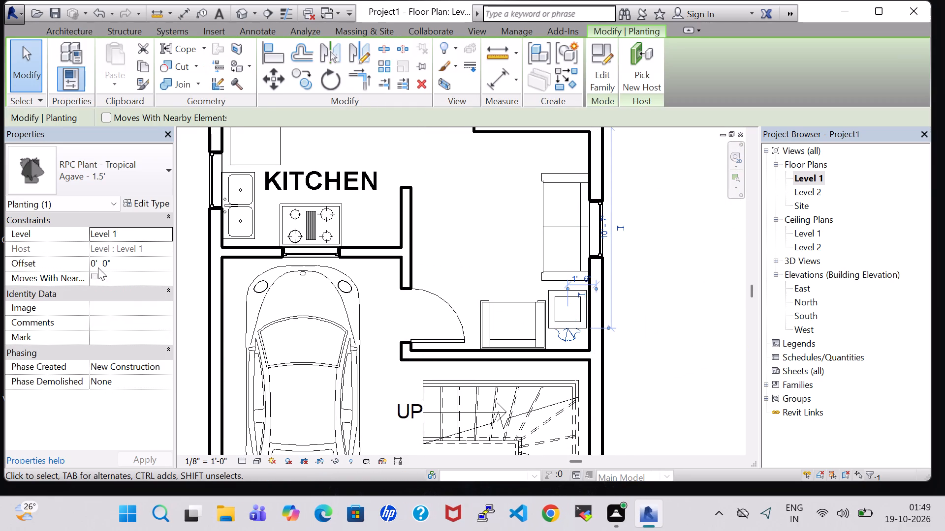
left_click(669, 334)
left_click(574, 308)
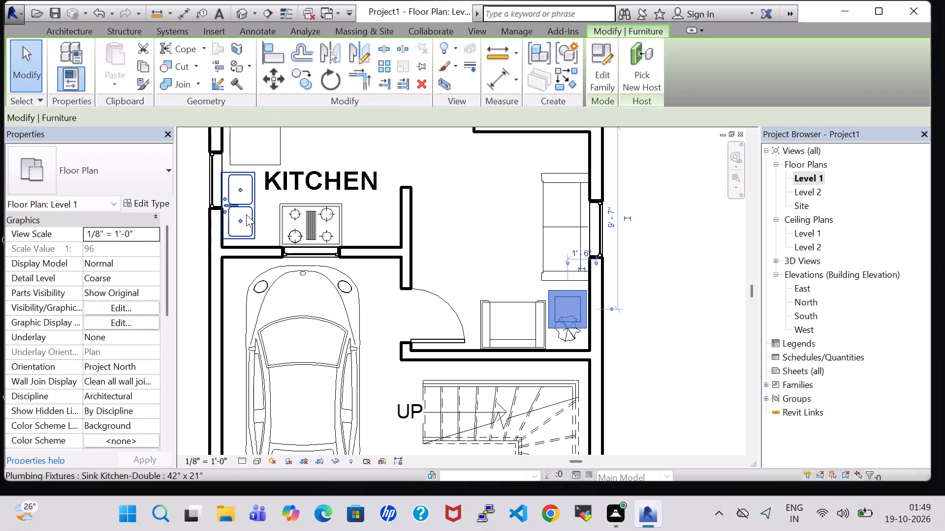
left_click(156, 210)
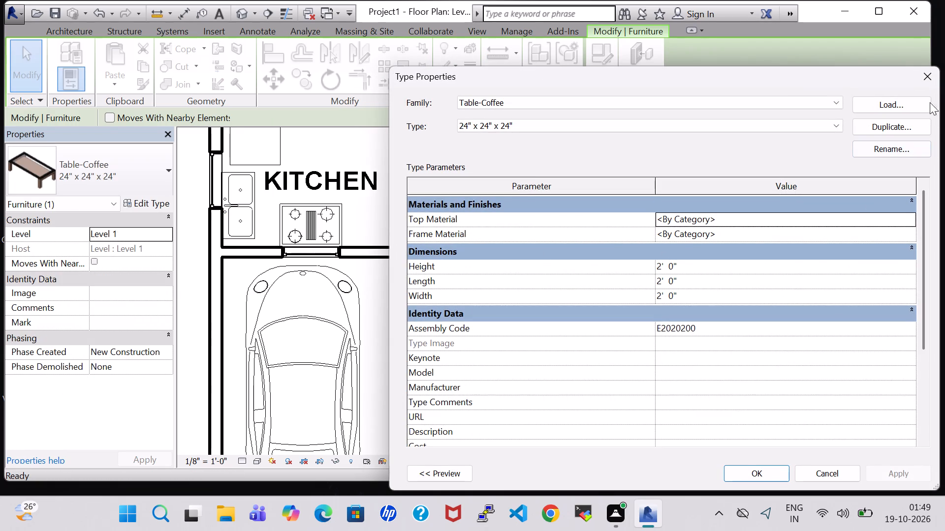
left_click(921, 82)
left_click(565, 335)
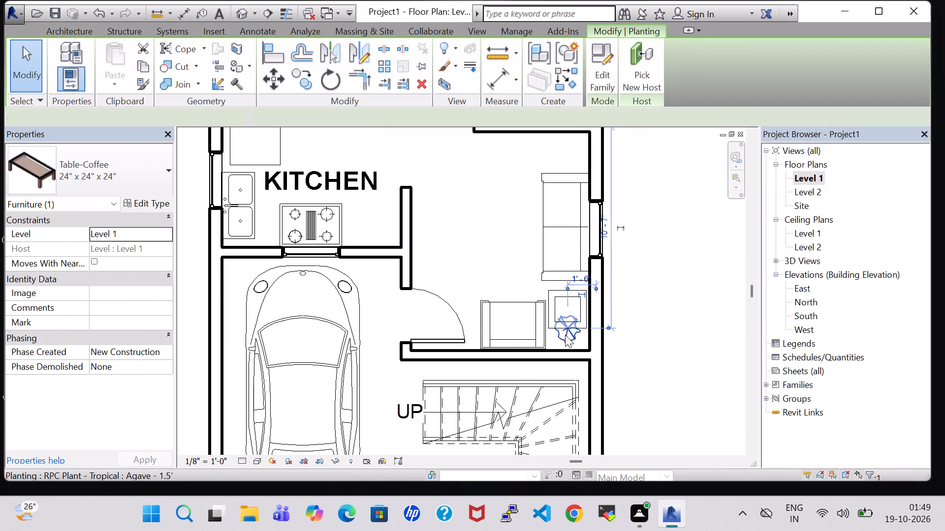
left_click(97, 264)
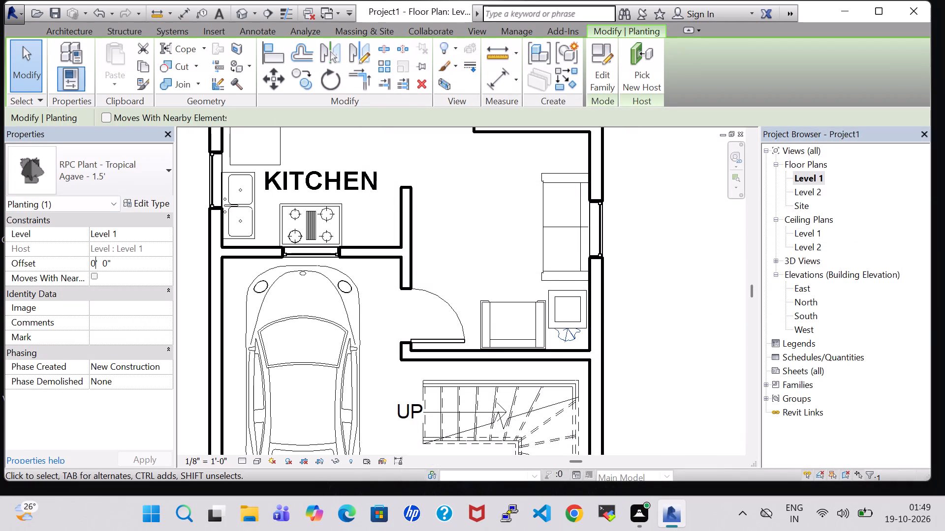
key("BackSpace")
key("2")
left_click(139, 459)
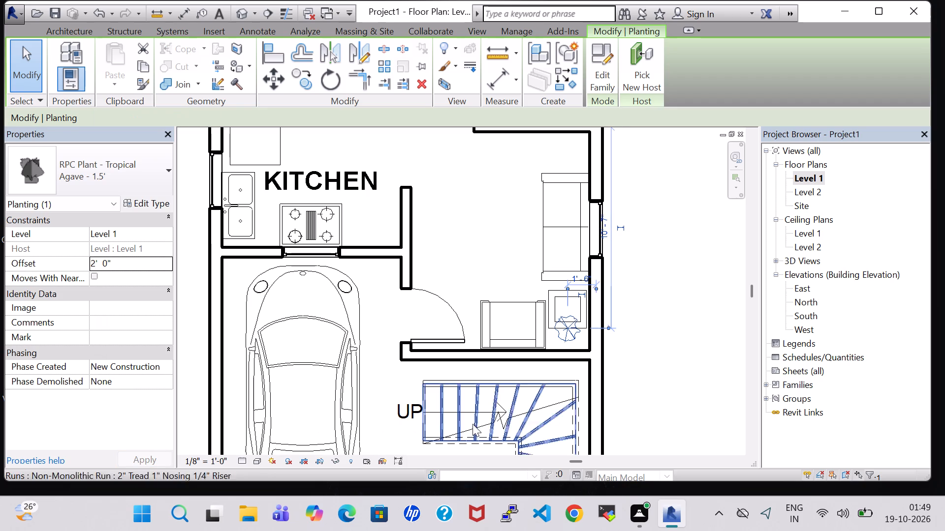
left_click(680, 387)
Nudge the plant north until it is centred on the coffee table.
left_click(561, 322)
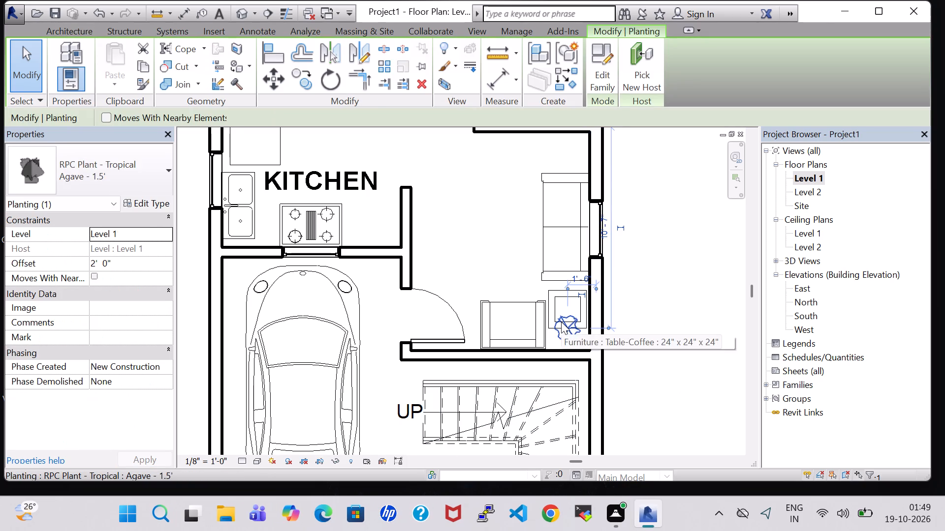
key("Up")
key("Up")
key("Up")
key("Up")
key("Up")
key("Up")
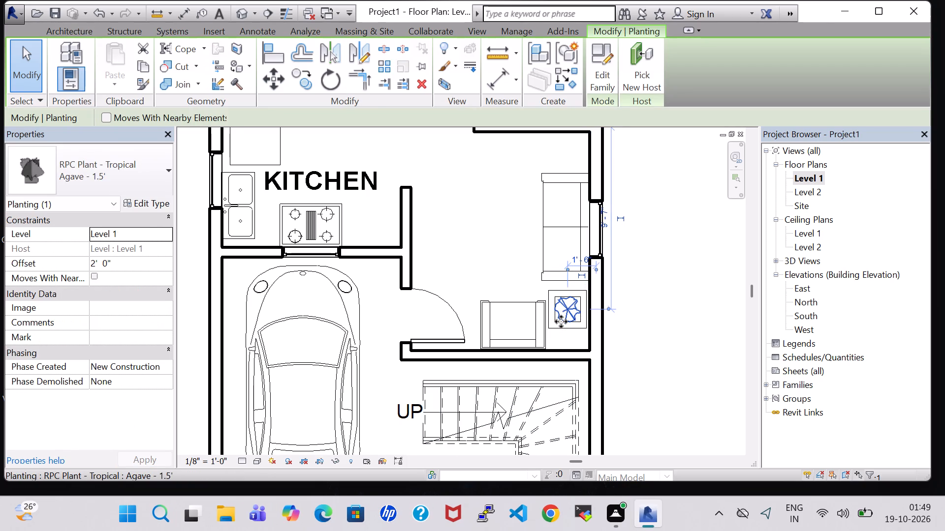
Inspect the living area's plant, coffee table, chair and sofa in the 3D view from several angles.
left_click(244, 11)
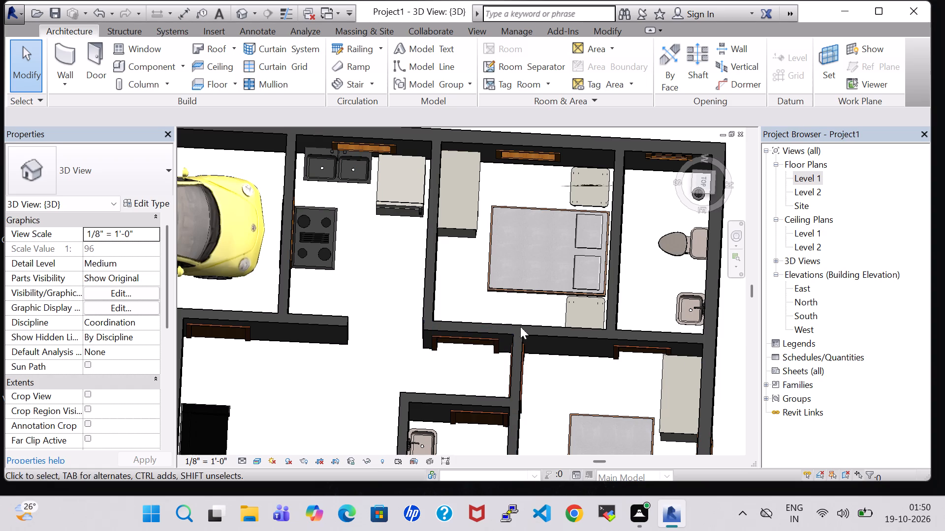
middle_click_drag(566, 407, 565, 384, "shift")
middle_click_drag(183, 397, 259, 216)
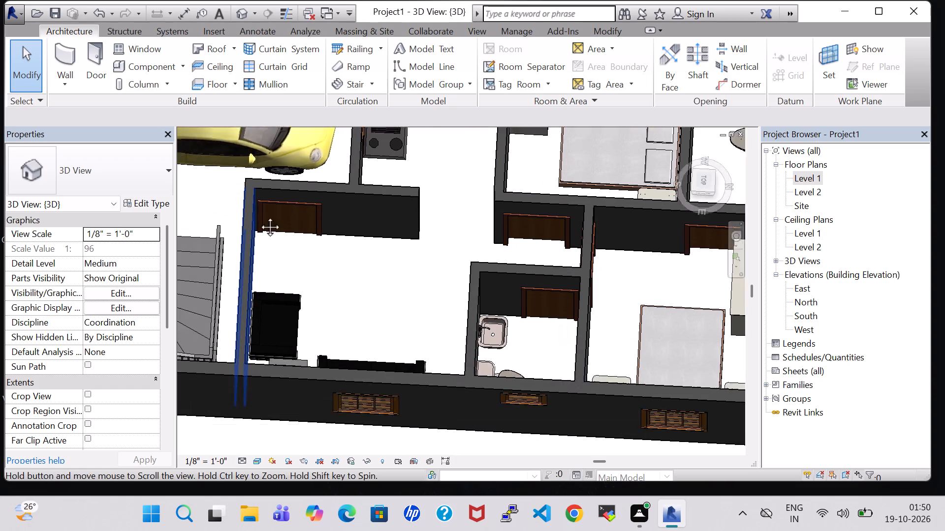
middle_click_drag(259, 216, 259, 228)
middle_click_drag(387, 246, 381, 299, "shift")
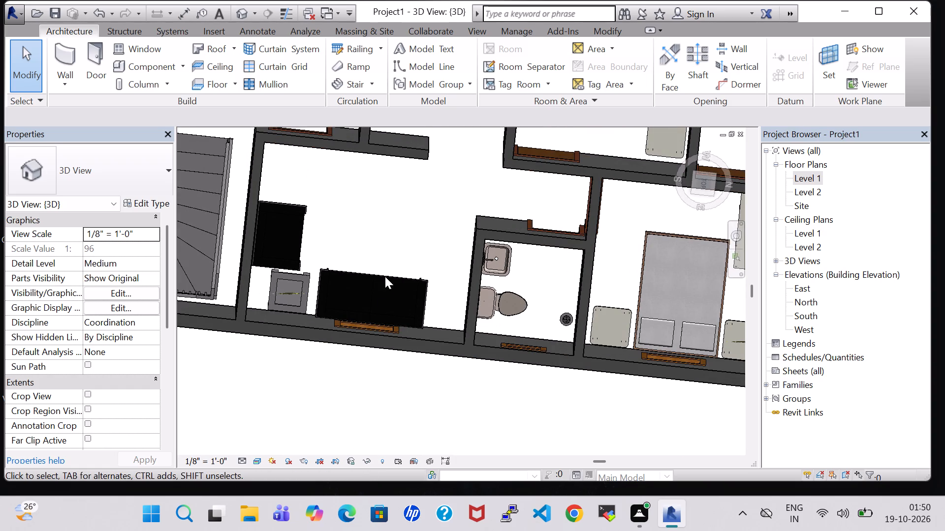
middle_click_drag(395, 254, 286, 190, "shift")
scroll(252, 254, "up", 4)
middle_click_drag(356, 202, 163, 470)
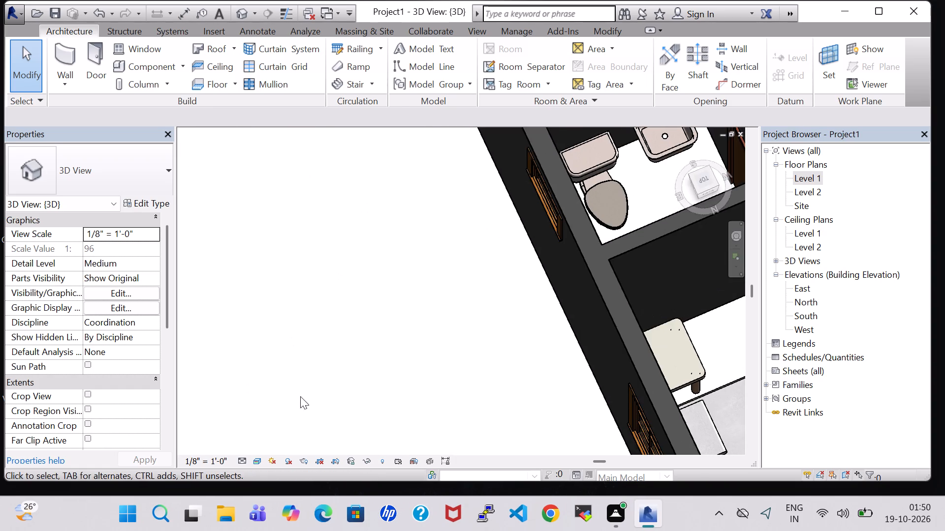
middle_click_drag(425, 304, 438, 396)
middle_click_drag(391, 183, 397, 379)
middle_click_drag(613, 211, 571, 180, "shift")
scroll(572, 182, "up", 1, "shift")
middle_click_drag(571, 180, 570, 178, "shift")
middle_click_drag(569, 198, 26, 450)
middle_click_drag(277, 385, 282, 341, "shift")
middle_click_drag(329, 383, 477, 234)
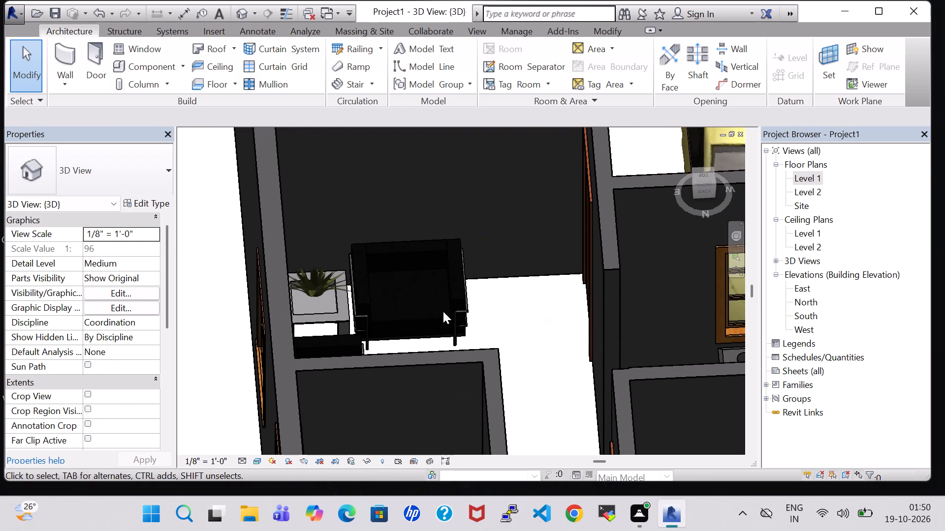
middle_click_drag(539, 307, 530, 337, "shift")
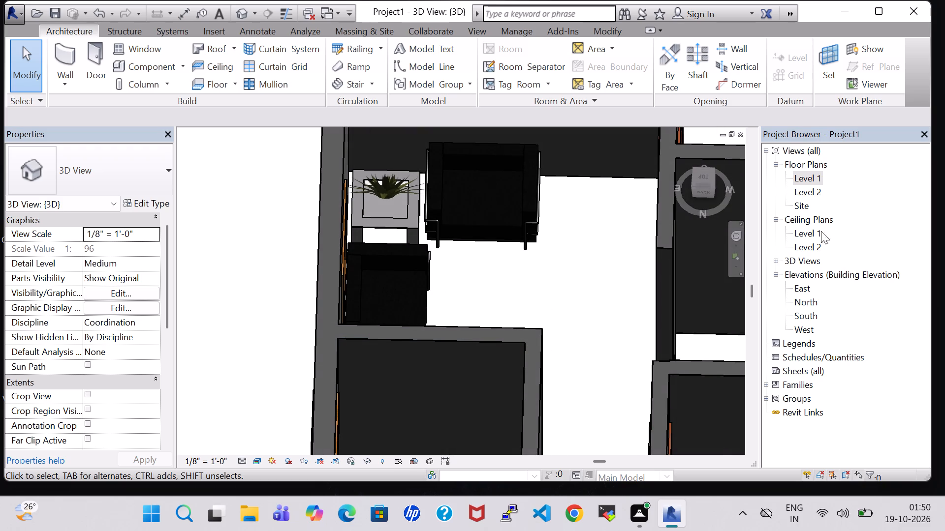
Return to the Level 1 floor plan and load the TV - Flat Screen family from the Furniture library.
double_click(814, 172)
scroll(464, 266, "down", 1)
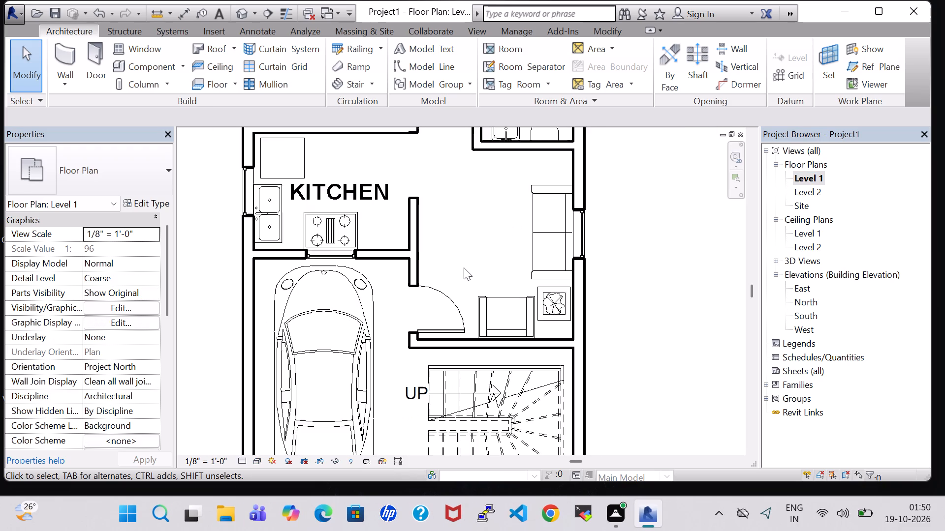
scroll(464, 267, "down", 1)
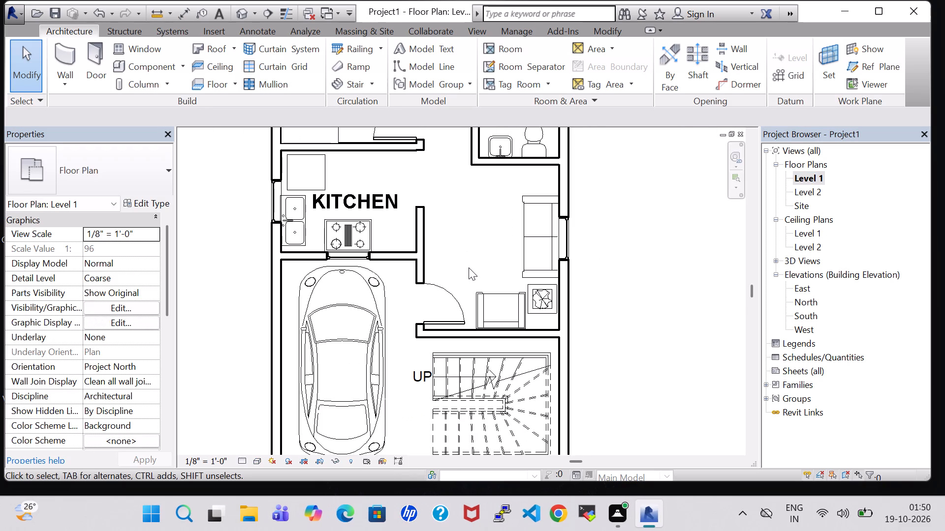
left_click(142, 62)
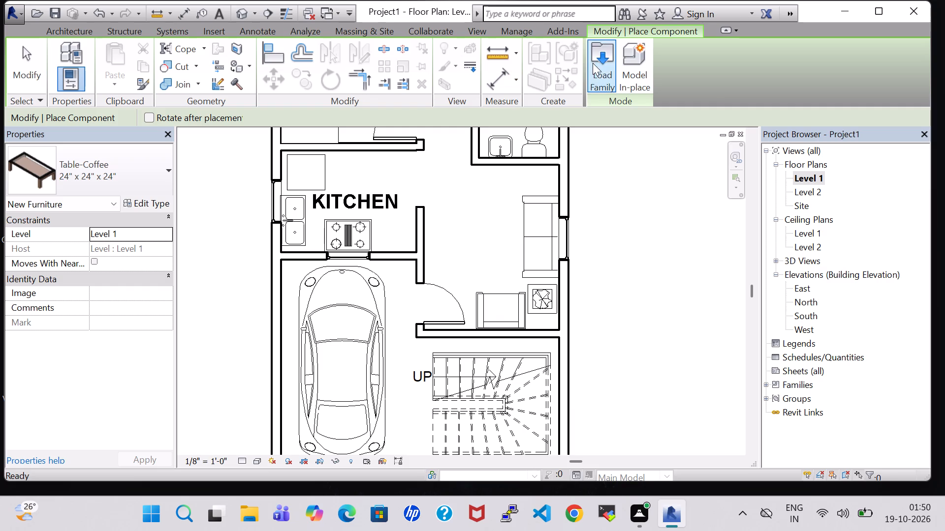
left_click(593, 63)
double_click(546, 343)
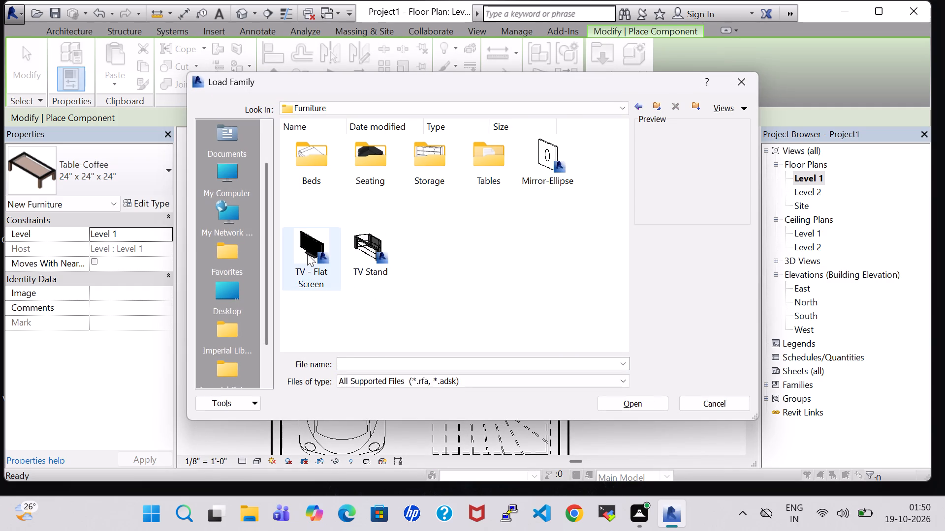
left_click(304, 252)
left_click(634, 397)
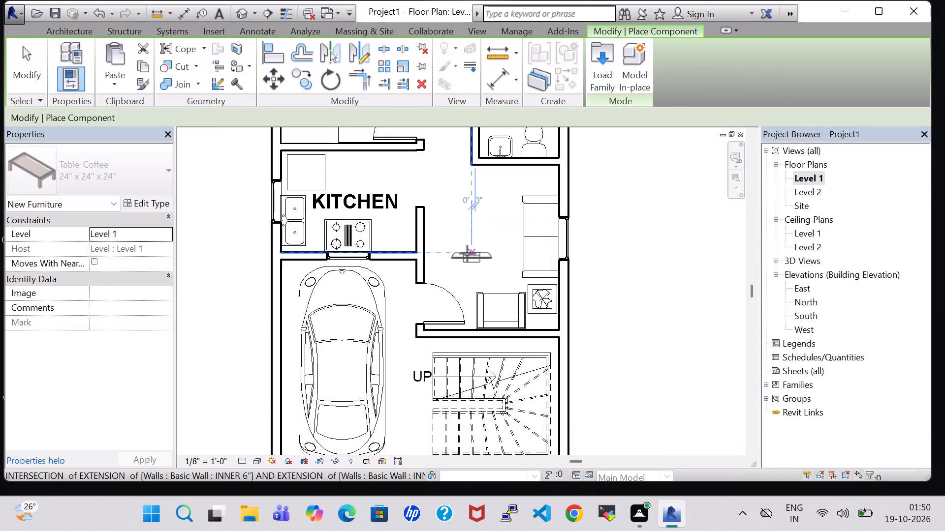
Place a rotated 32" flat-screen TV on the living-area side of the kitchen's east wall, opposite the sofa, and nudge it slightly east.
key("space")
key("space")
scroll(467, 252, "up", 5)
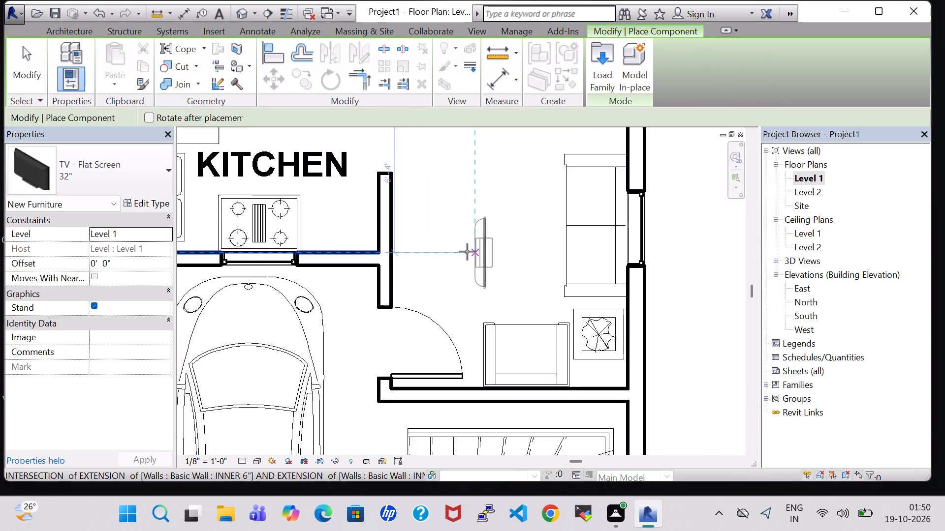
scroll(381, 224, "up", 3)
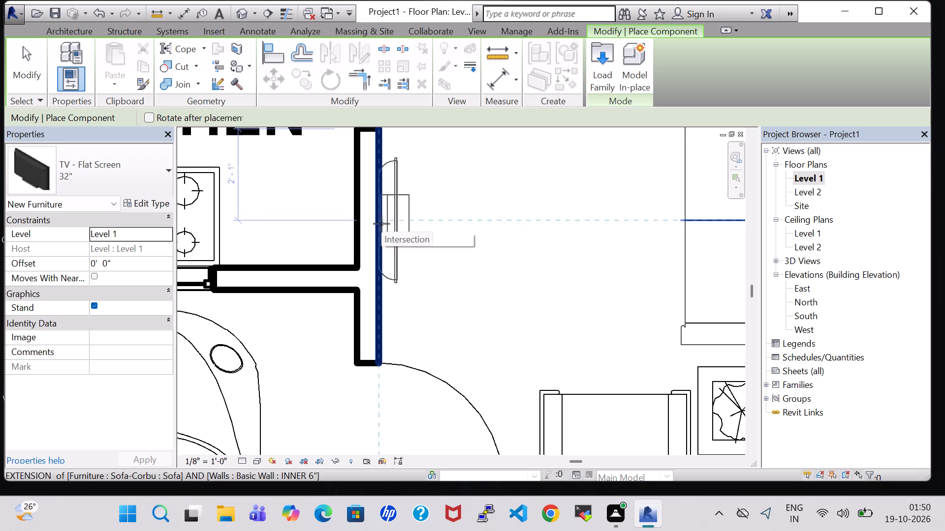
left_click(384, 230)
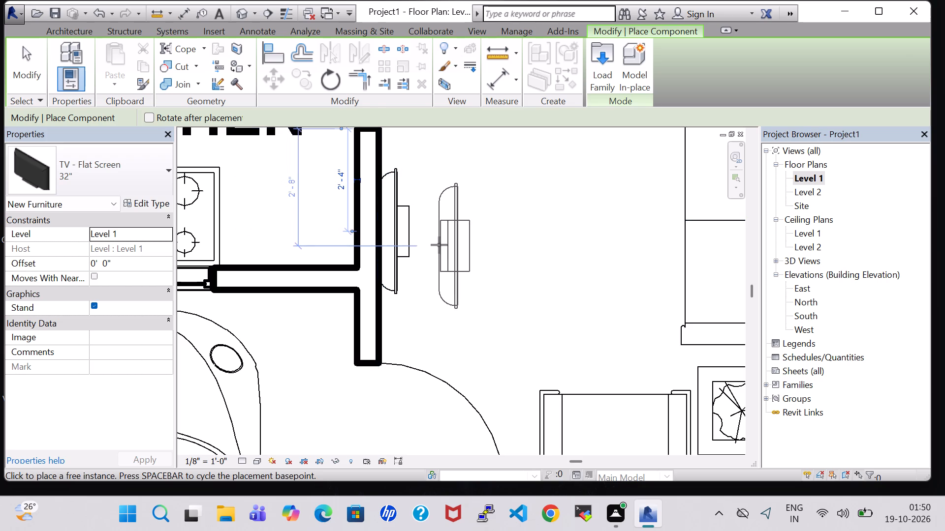
key("Escape")
key("Escape")
left_click(401, 236)
key("Right")
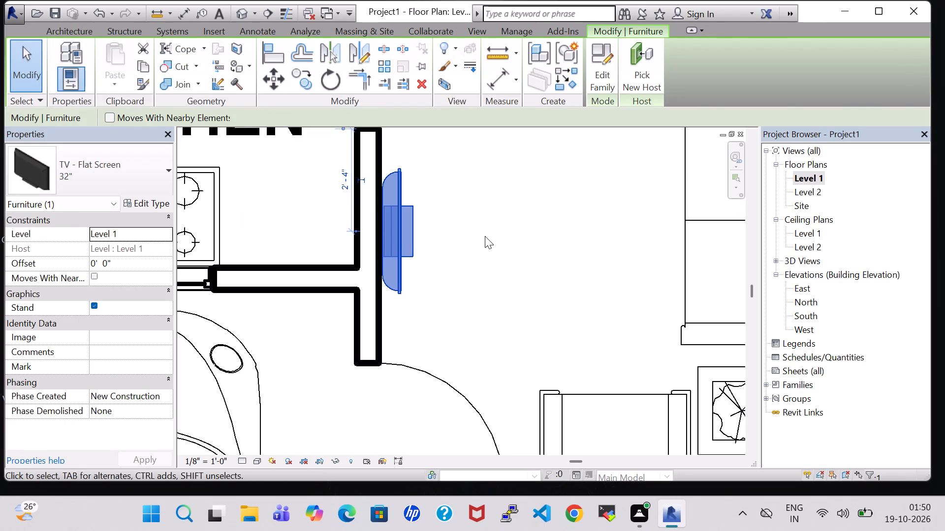
left_click(486, 236)
Set the TV's offset from Level 1 to 3' 0".
left_click(413, 230)
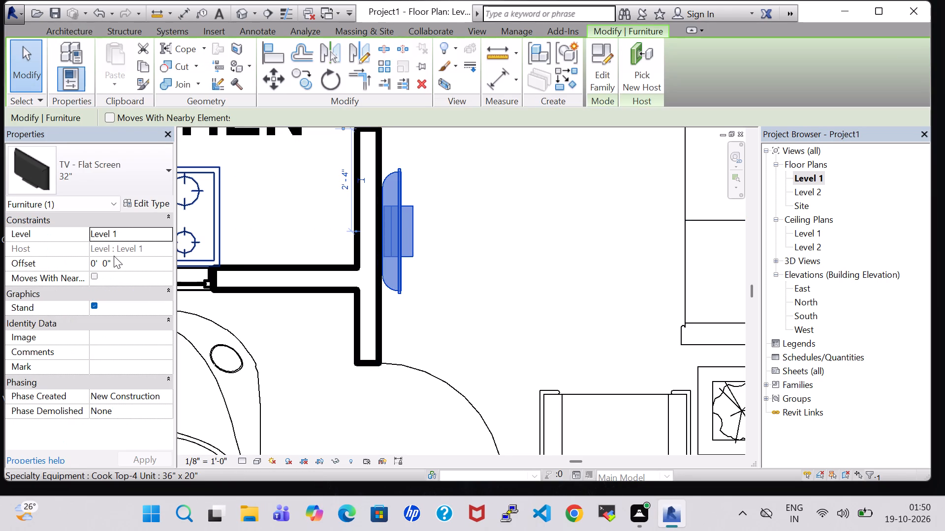
left_click(98, 263)
left_click(95, 263)
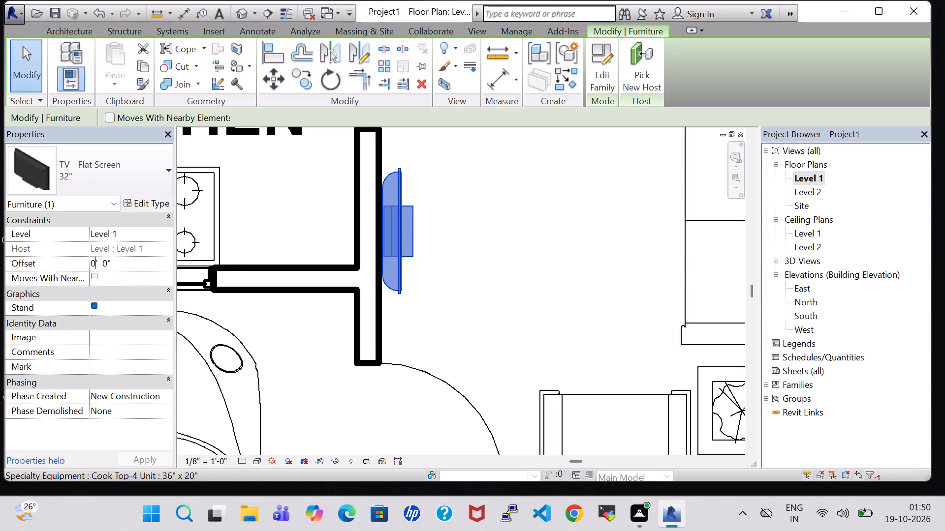
key("BackSpace")
key("3")
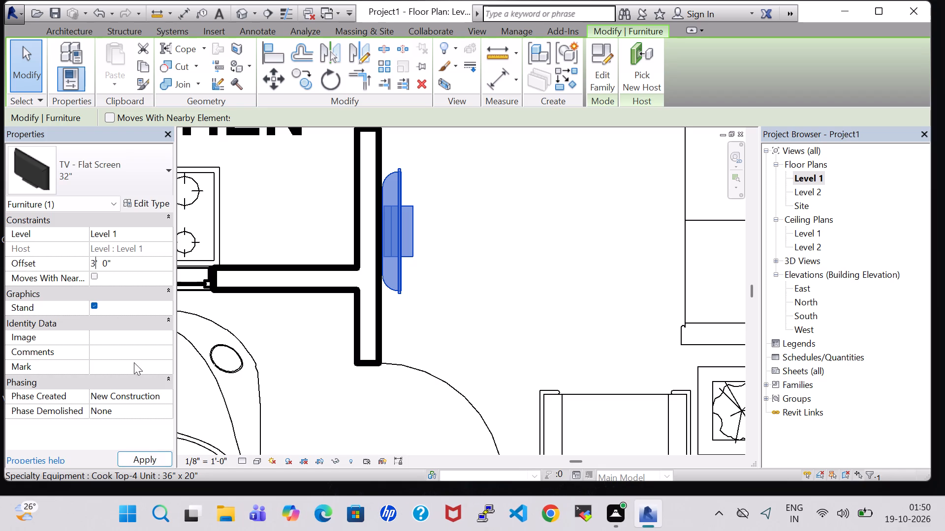
left_click(148, 460)
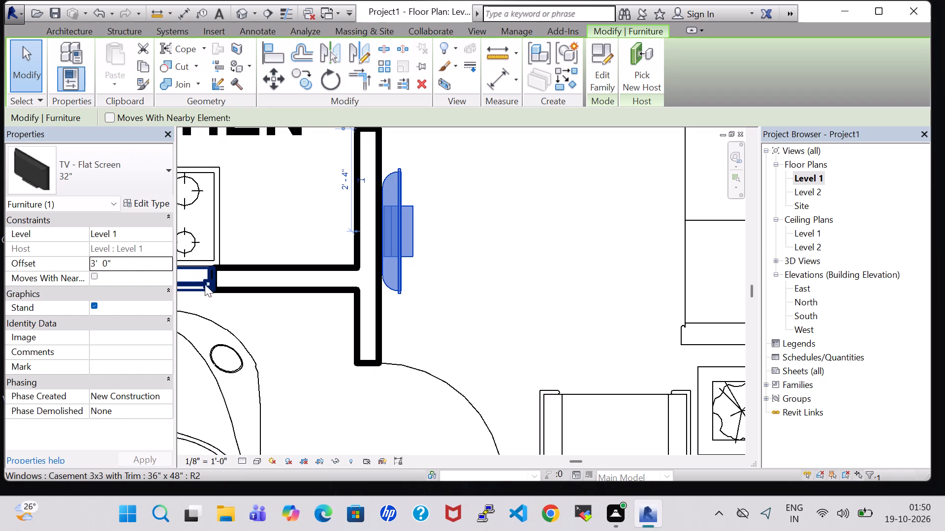
Change the TV's type to 42".
left_click(159, 198)
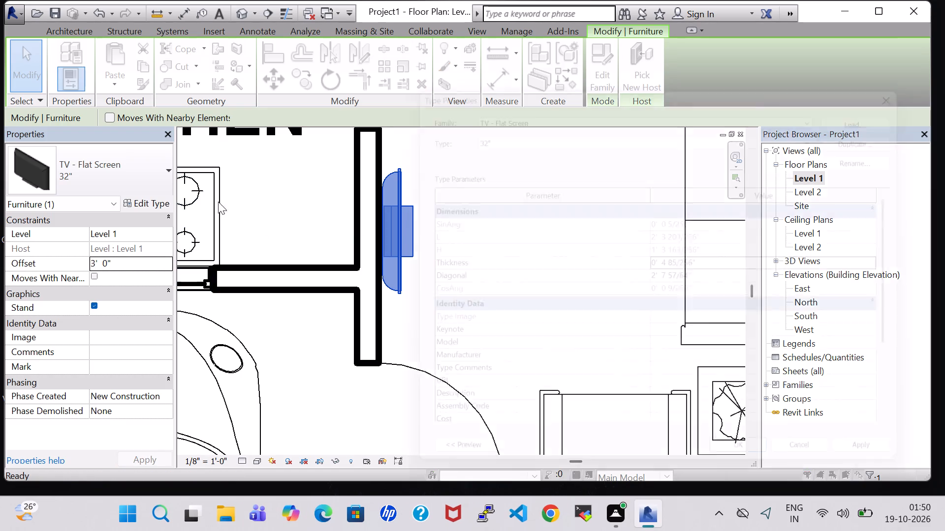
left_click(596, 133)
left_click(586, 127)
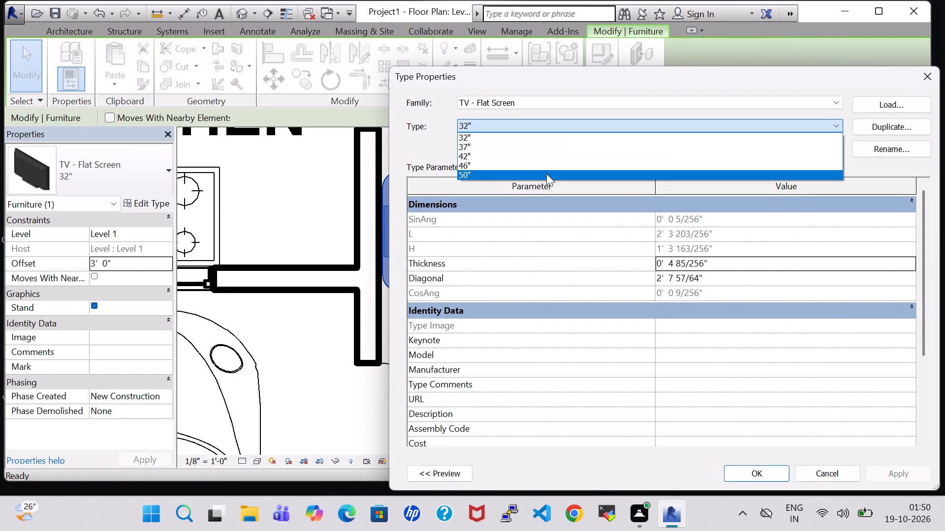
left_click(539, 154)
left_click(761, 475)
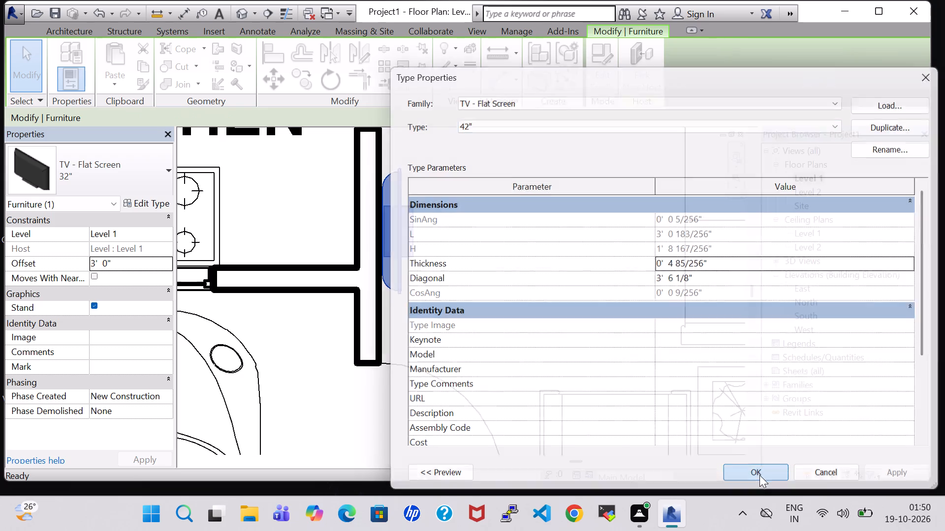
left_click(552, 287)
Load the Table-Ellipse family from the Tables folder of the Furniture library.
scroll(552, 287, "down", 1)
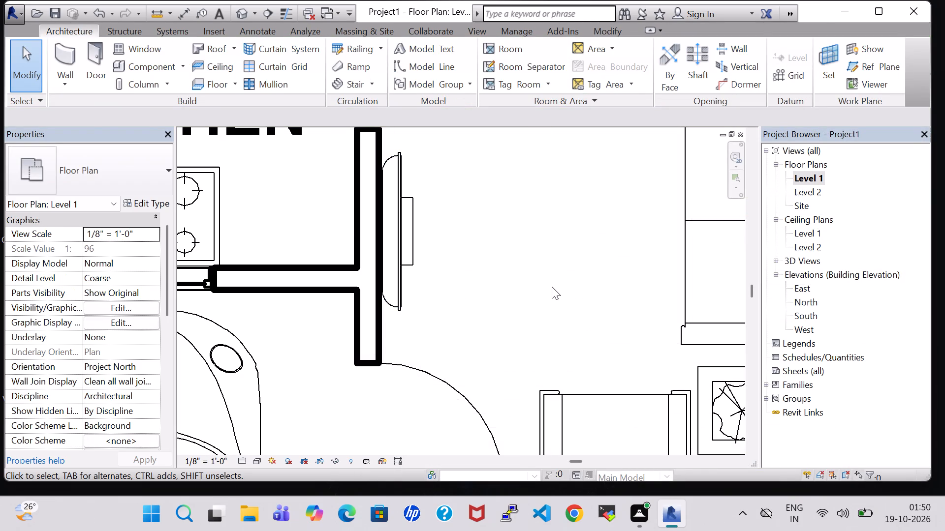
scroll(552, 287, "down", 1)
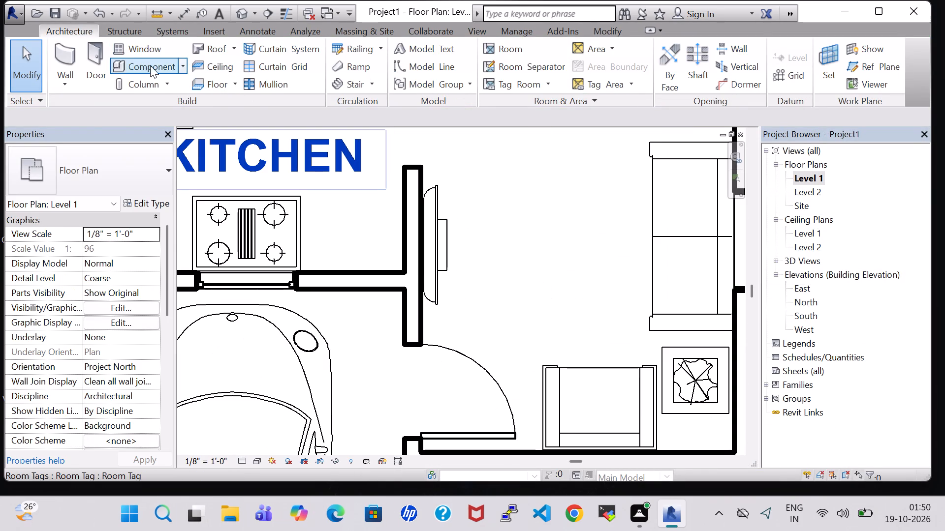
left_click(151, 66)
left_click(603, 46)
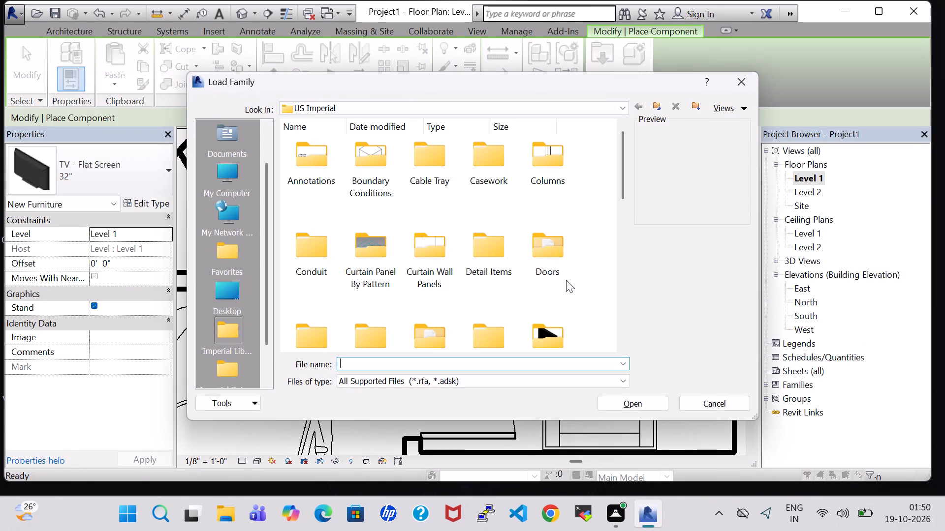
double_click(557, 328)
double_click(504, 165)
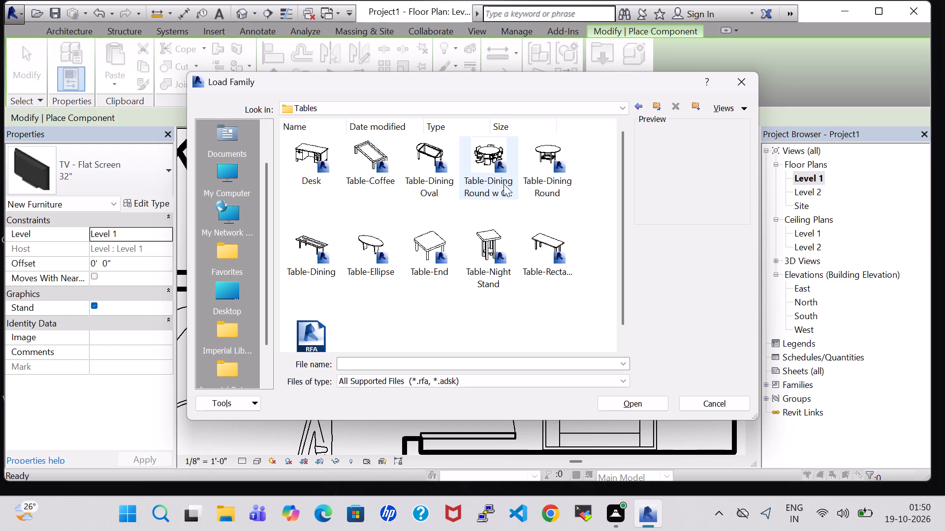
left_click(375, 233)
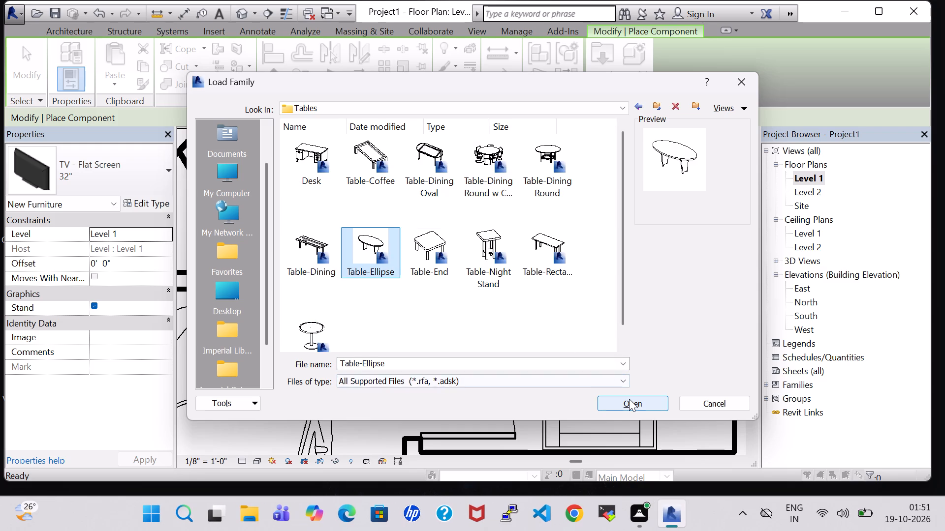
left_click(629, 399)
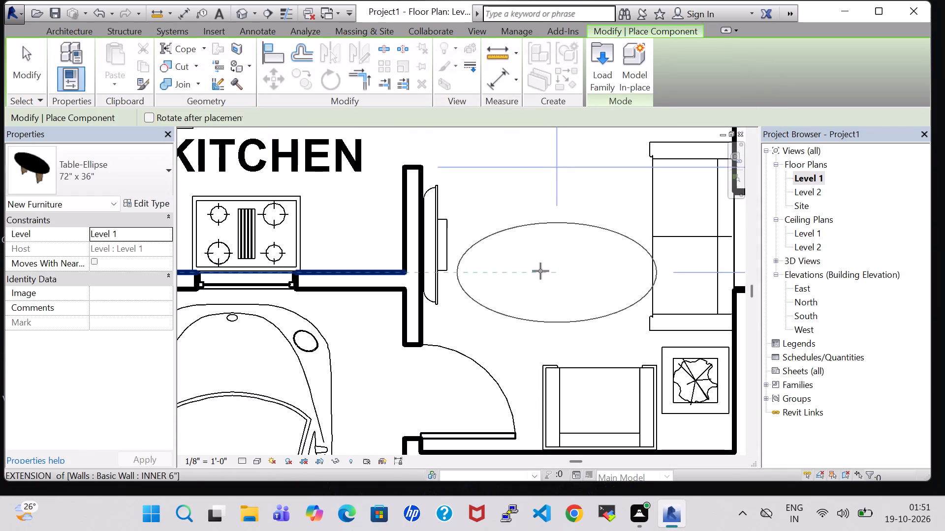
Place a 60" x 48" elliptical table, turned to run north-south, between the TV and the sofa, aligned with the sofa's middle.
left_click(153, 201)
left_click(729, 132)
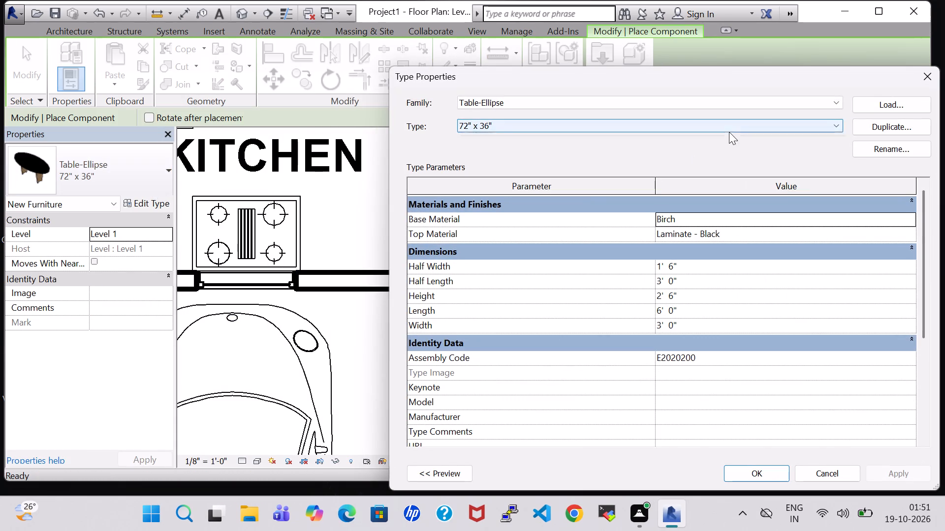
left_click(707, 135)
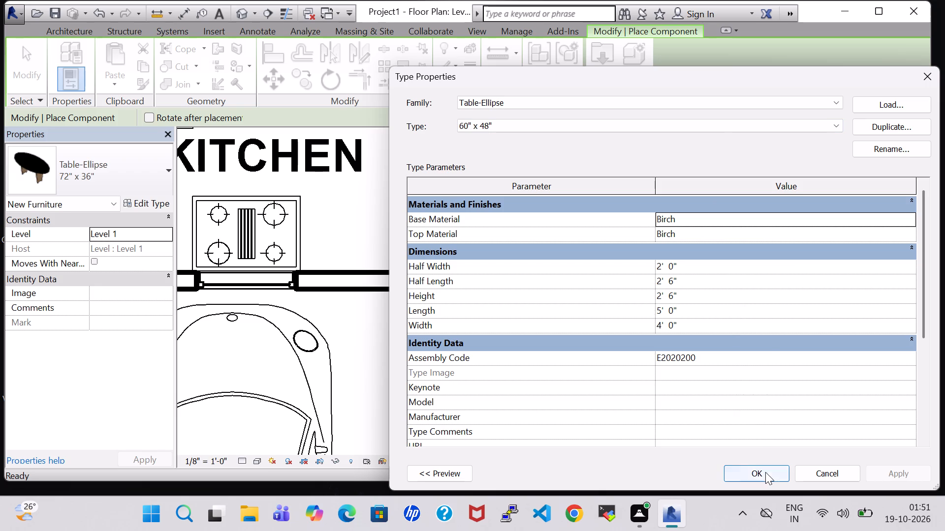
left_click(765, 472)
key("space")
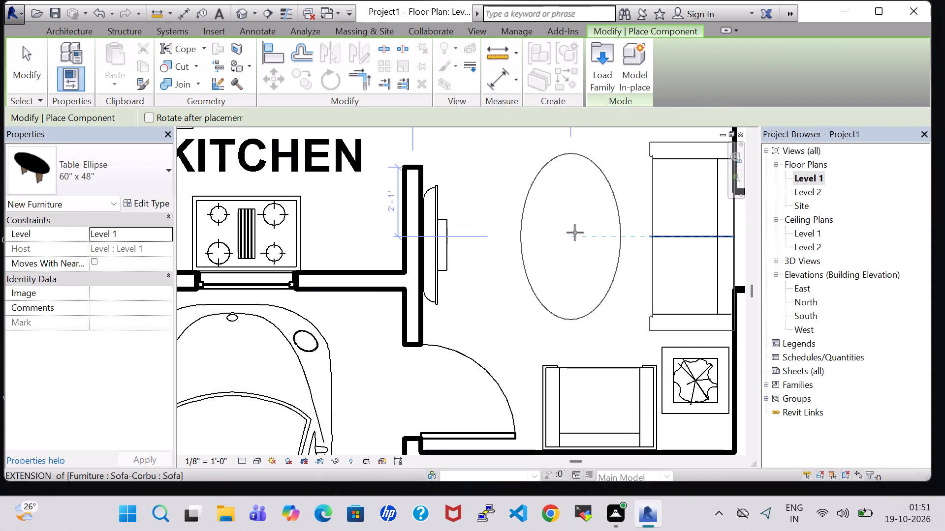
left_click(578, 234)
key("Escape")
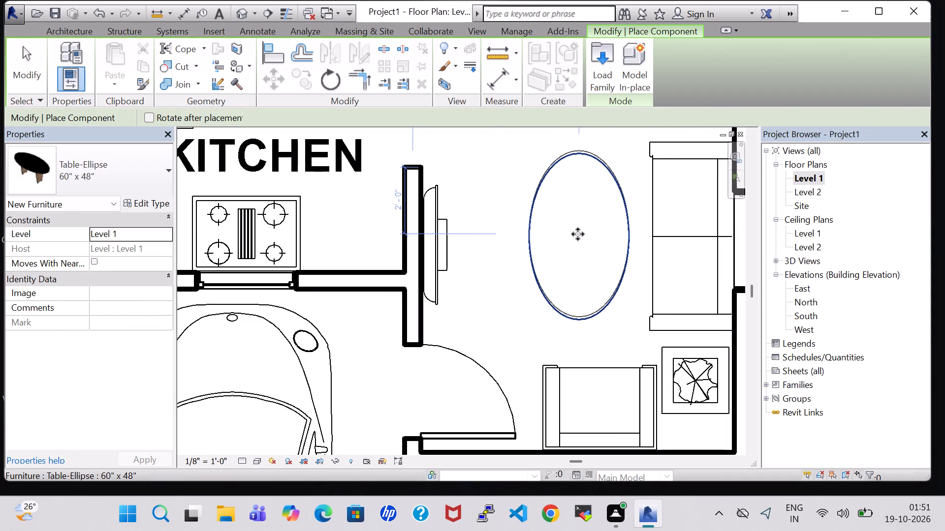
key("Escape")
Place a second RPC Plant - Tropical Agave - 1.5' at the centre of the elliptical table.
scroll(578, 234, "down", 7)
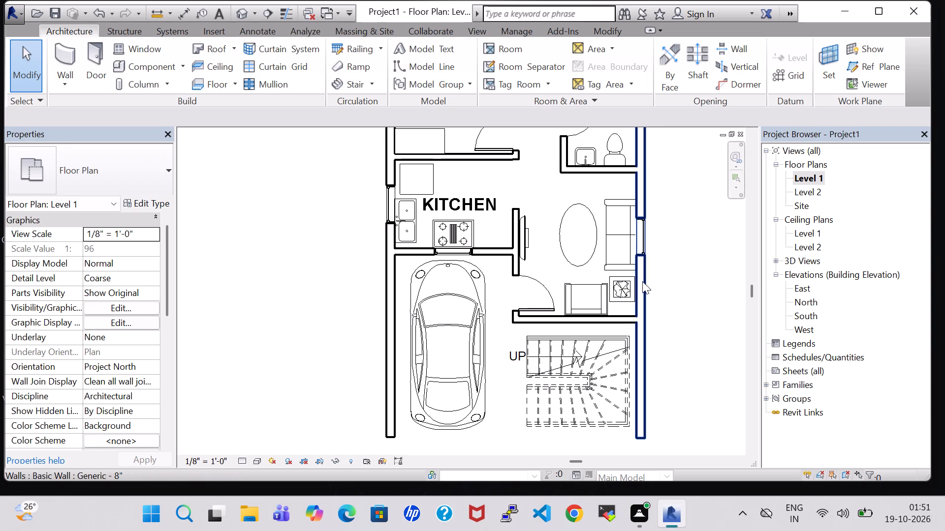
left_click(623, 287)
right_click(623, 287)
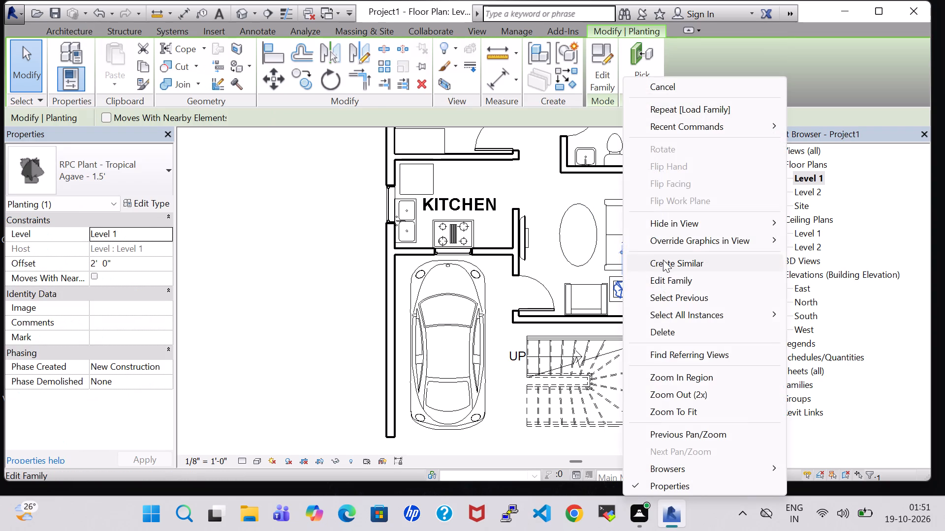
left_click(663, 260)
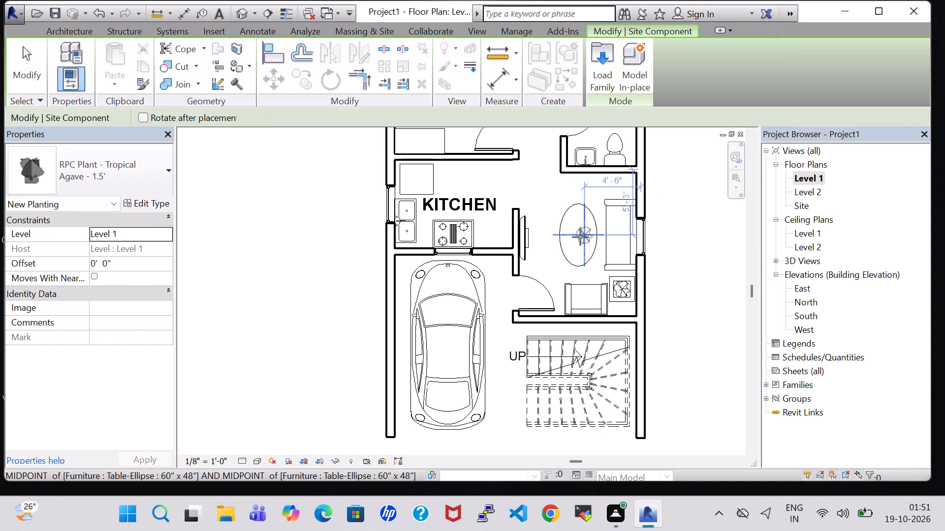
left_click(580, 236)
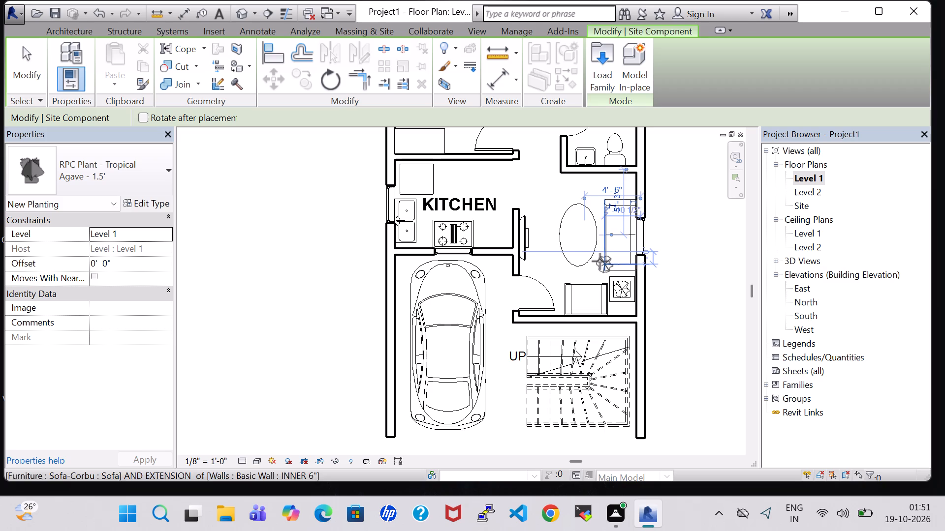
key("Escape")
key("Escape")
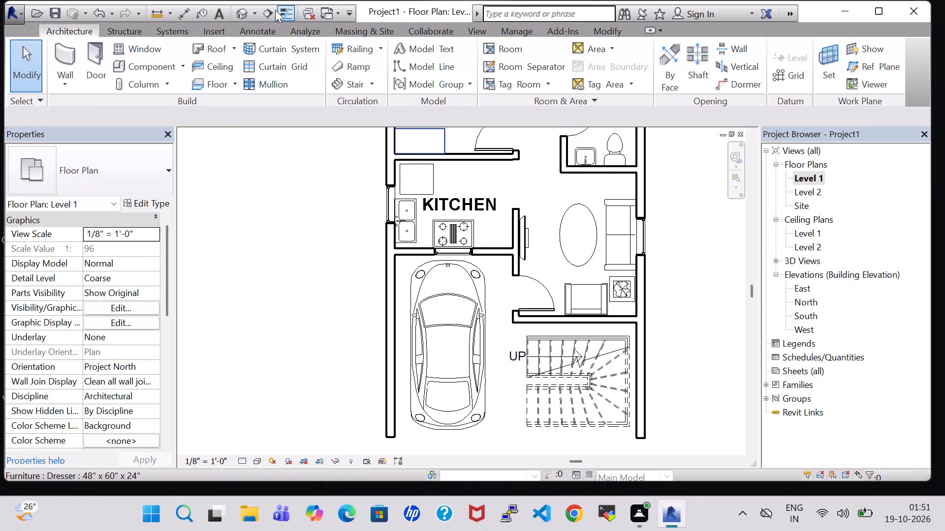
In the 3D view, examine the new plant and the elliptical table, and check the table's height in its type properties.
left_click(240, 5)
left_click(241, 9)
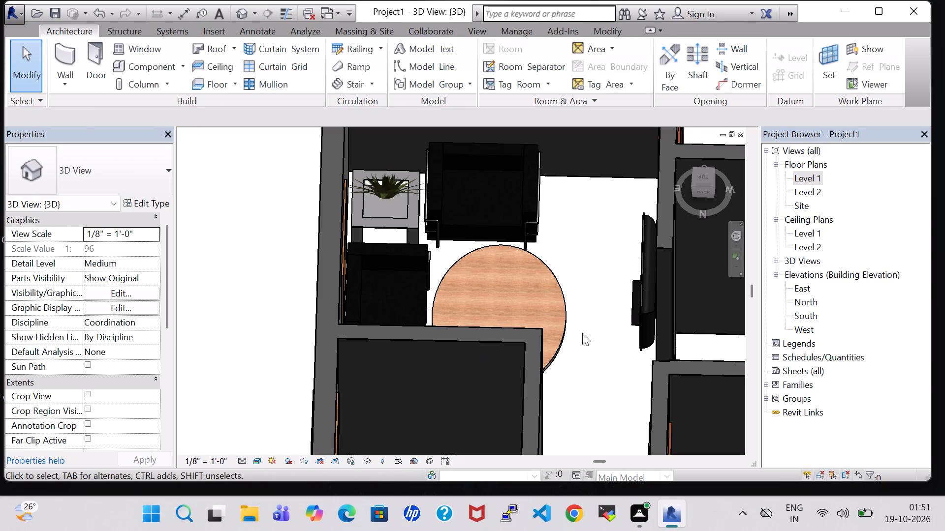
middle_click_drag(591, 337, 550, 287, "shift")
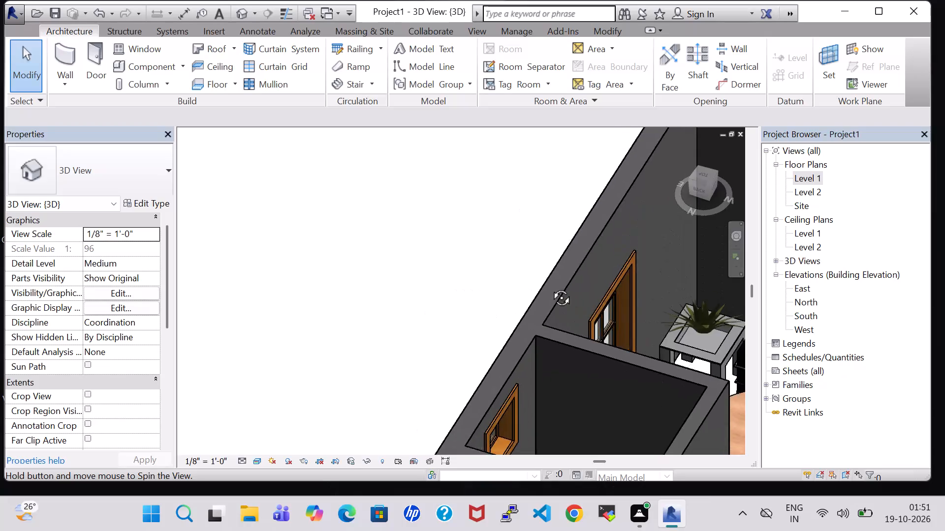
middle_click_drag(550, 287, 550, 283, "shift")
middle_click_drag(591, 303, 384, 110)
scroll(384, 112, "up", 1)
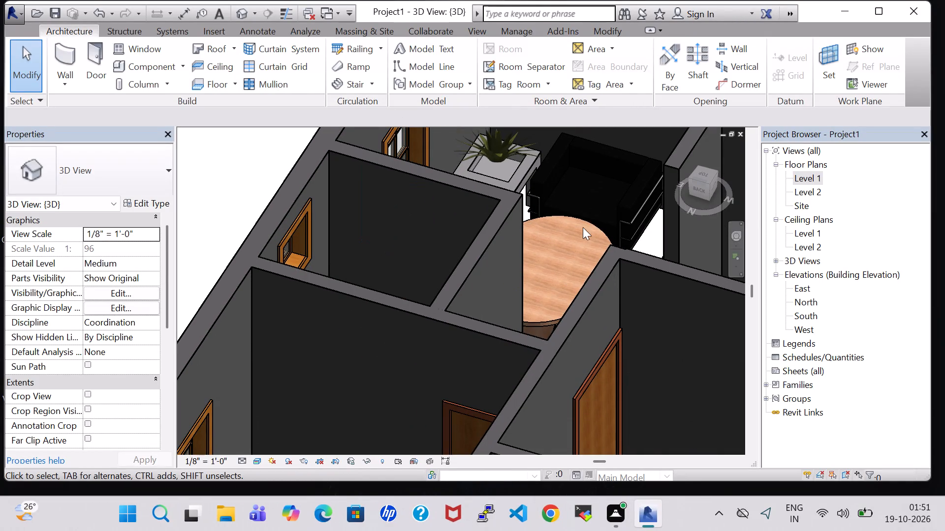
middle_click_drag(578, 254, 576, 331, "shift")
scroll(599, 220, "up", 4)
middle_click_drag(598, 206, 547, 169)
middle_click_drag(644, 227, 349, 38)
scroll(356, 42, "up", 1)
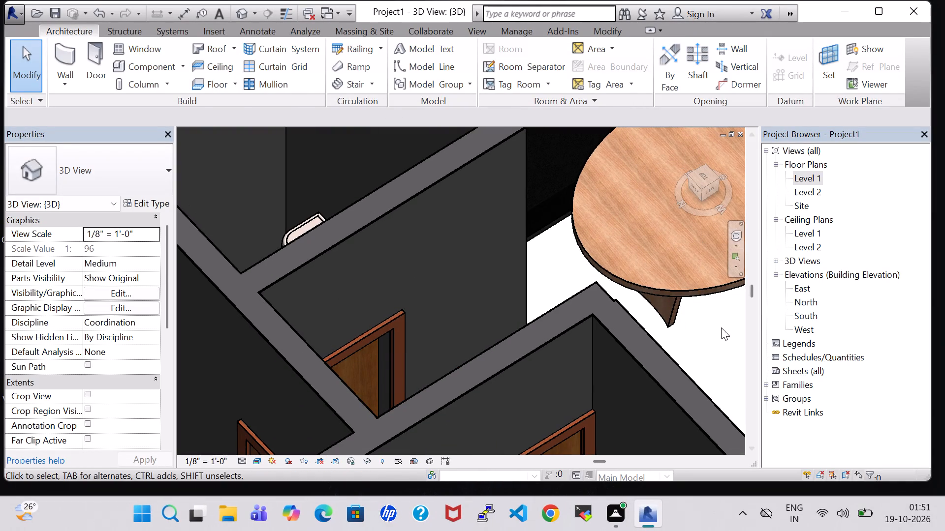
middle_click_drag(721, 327, 675, 277)
middle_click_drag(687, 285, 382, 0)
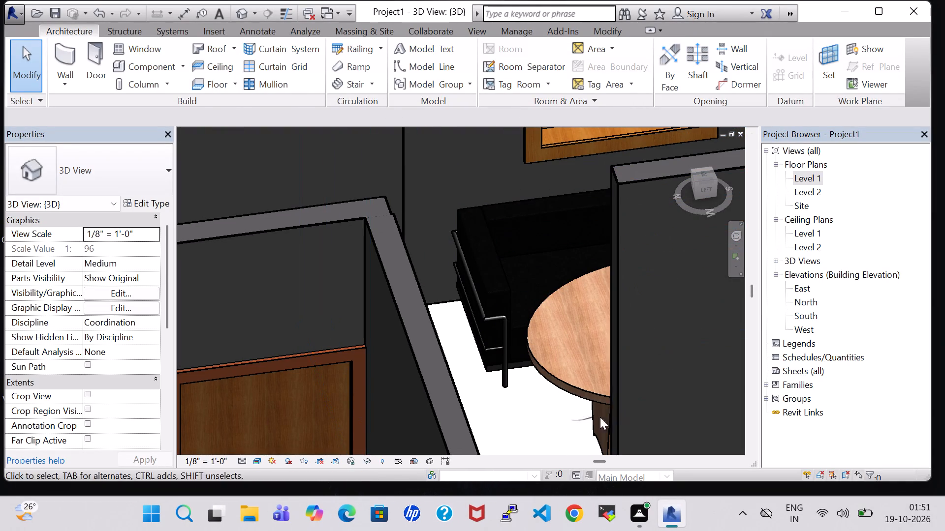
left_click(588, 417)
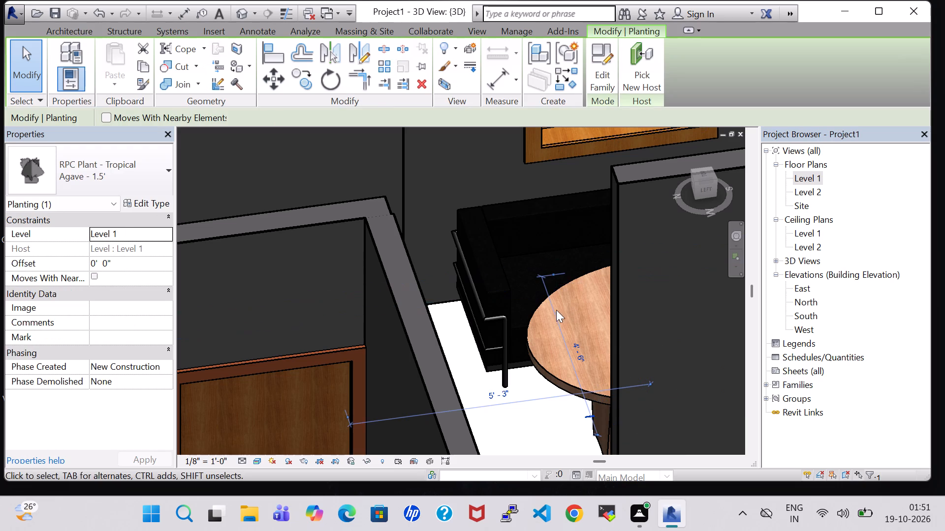
left_click(525, 340)
left_click(154, 203)
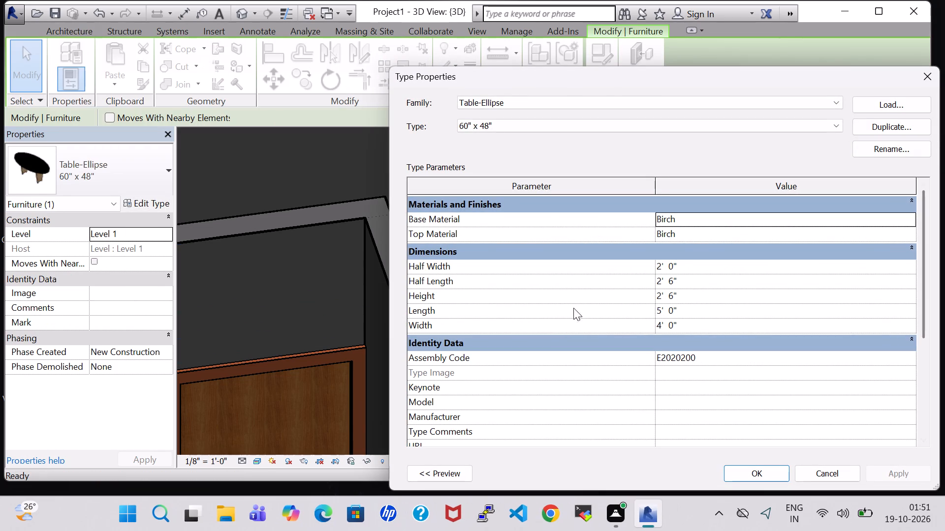
left_click(925, 72)
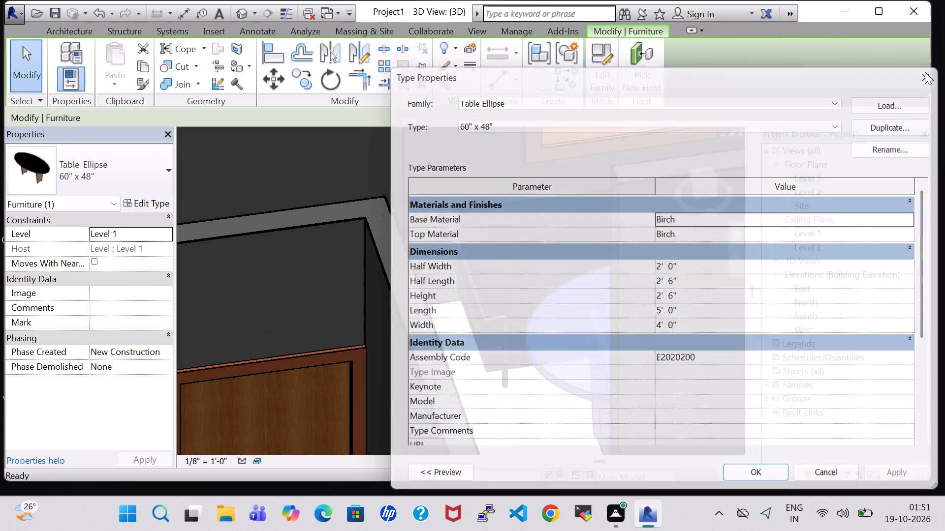
Set the offset of the agave plant at the elliptical table to 2' 6".
left_click(568, 424)
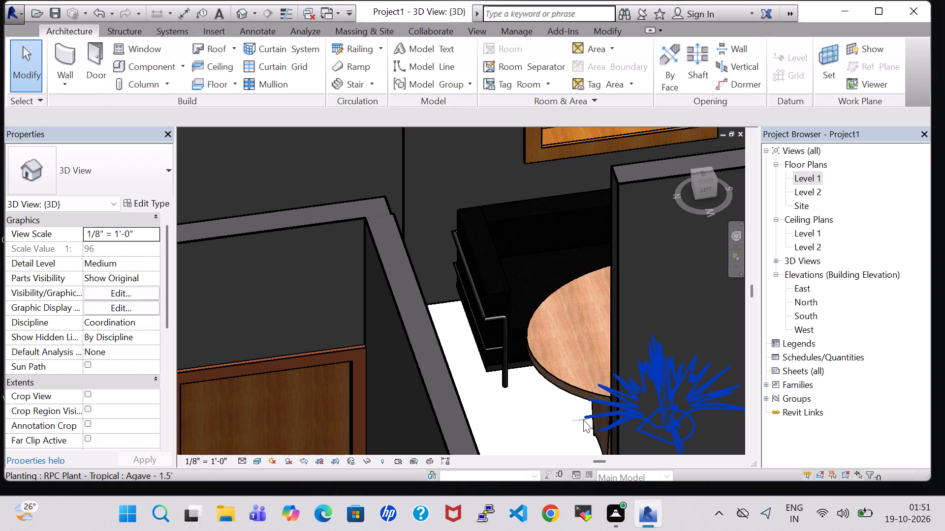
left_click(584, 420)
left_click(95, 263)
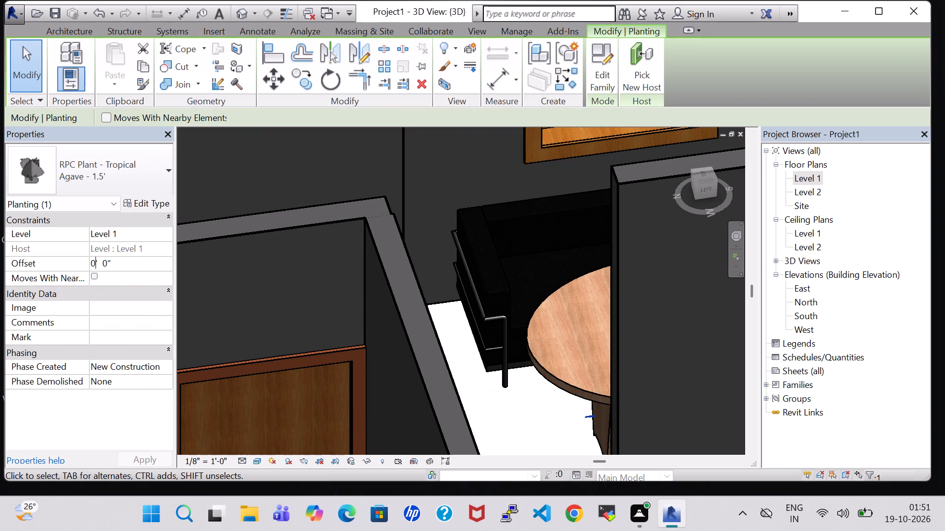
key("BackSpace")
key("2")
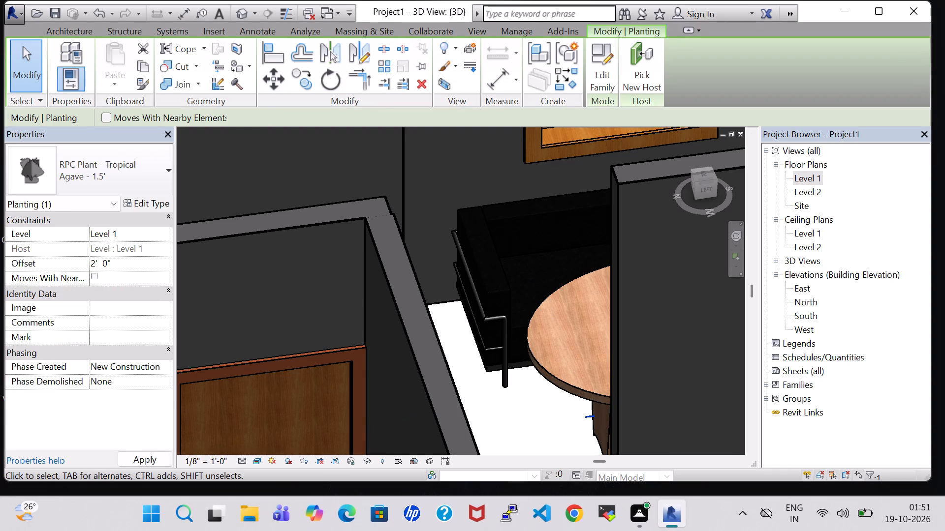
left_click(106, 264)
key("BackSpace")
key("6")
left_click(152, 459)
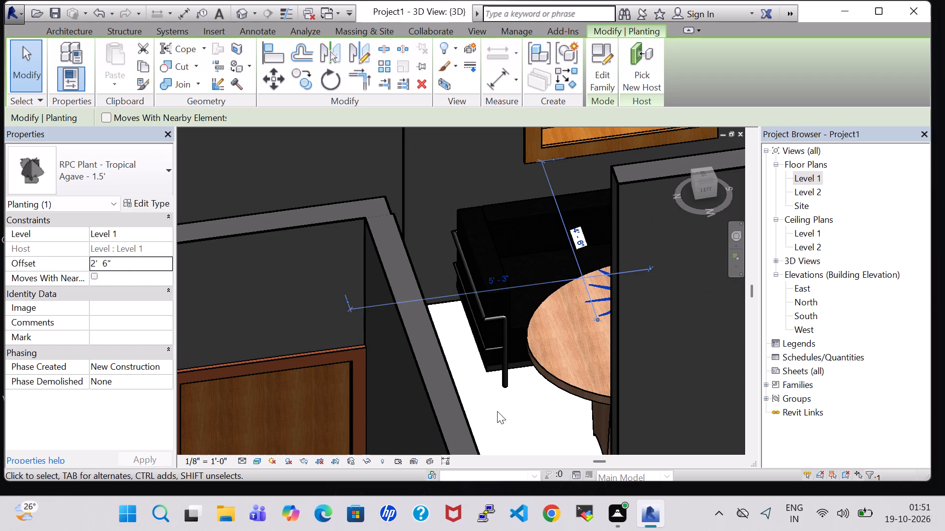
middle_click_drag(497, 411, 570, 427, "shift")
In the Level 1 floor plan, nudge the table's agave plant slightly west.
double_click(818, 179)
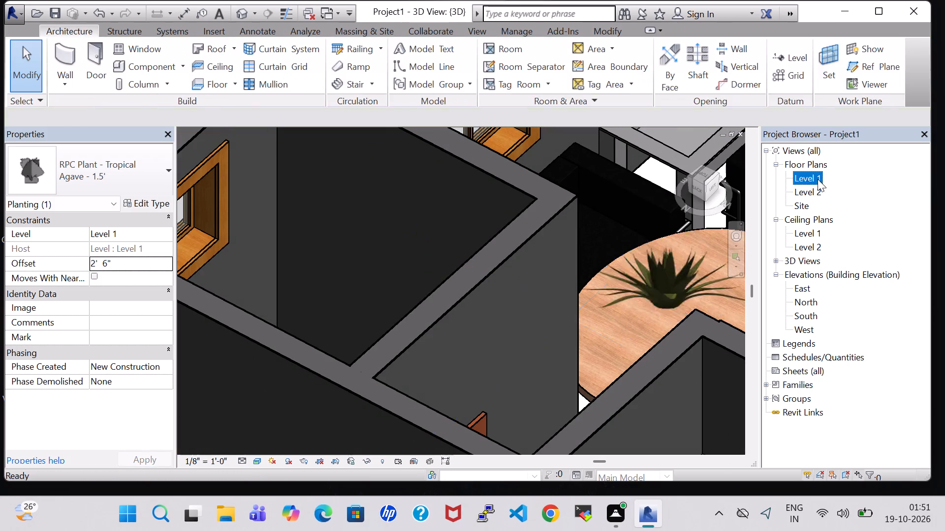
scroll(583, 198, "down", 3)
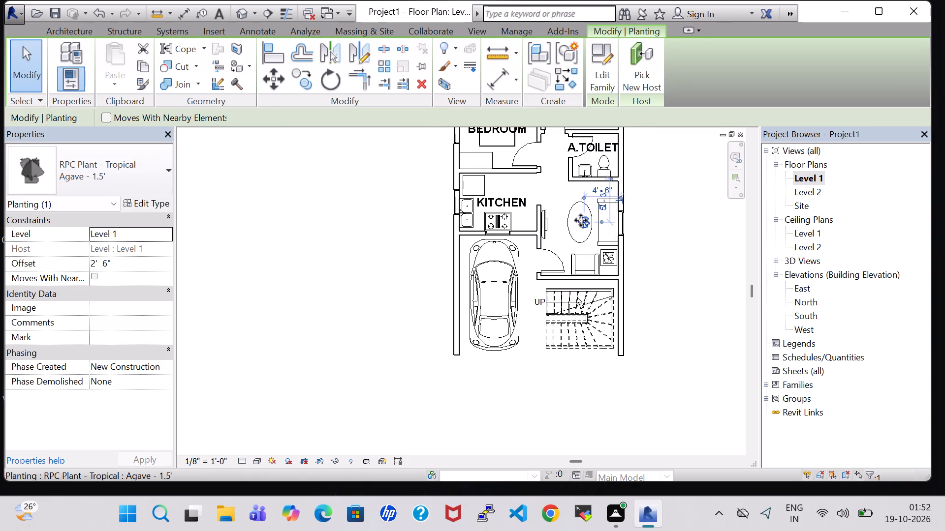
key("Left")
left_click(680, 247)
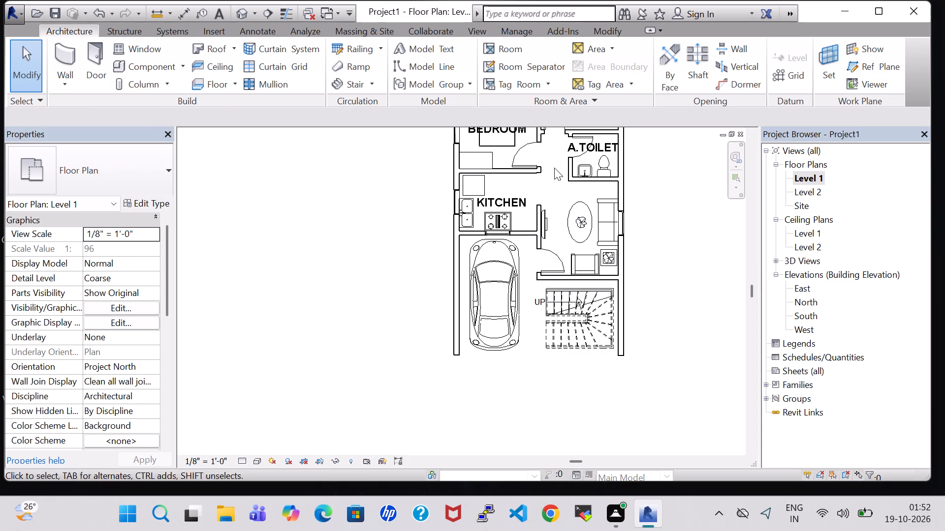
Place a tagged room in the living area, with its tag over the elliptical table.
left_click(504, 47)
left_click(577, 230)
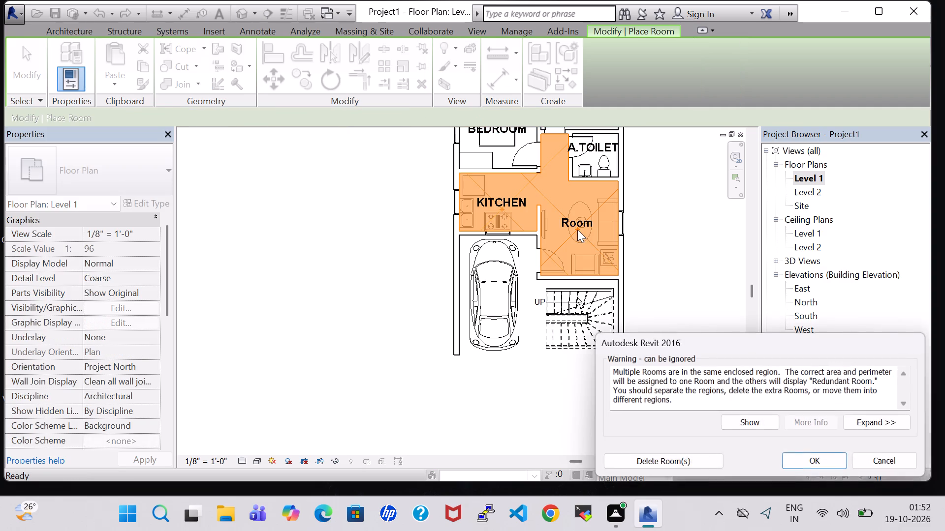
left_click(820, 469)
key("Escape")
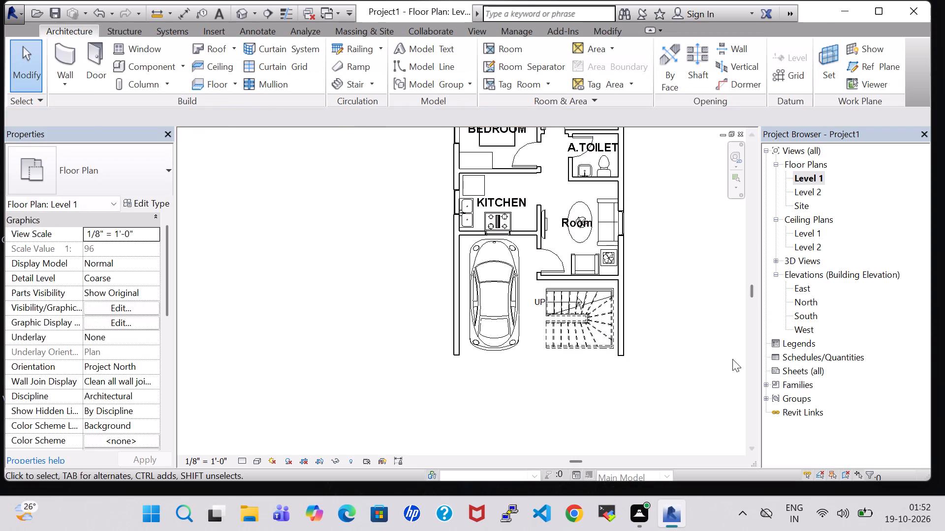
key("Escape")
Rename the new room in the living area as LIVING.
scroll(574, 224, "up", 3)
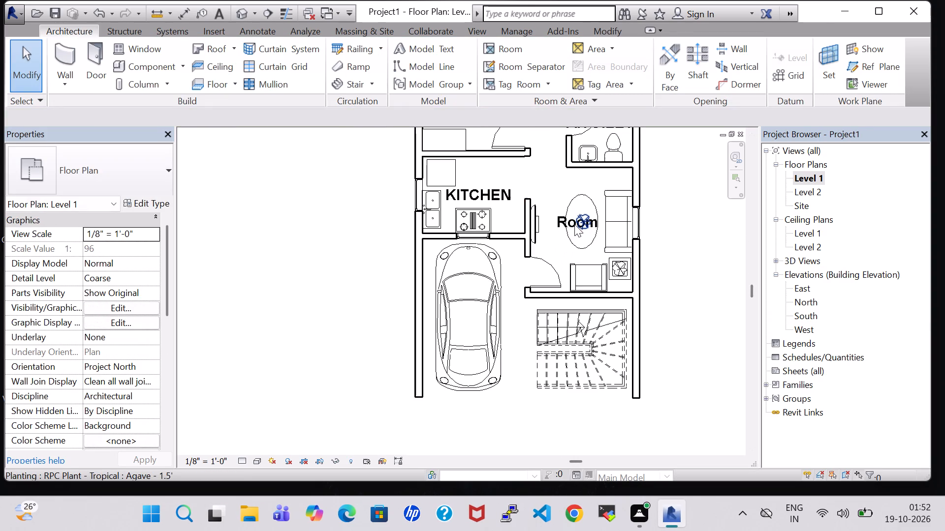
double_click(552, 217)
key("BackSpace")
type("LIVING")
key("Return")
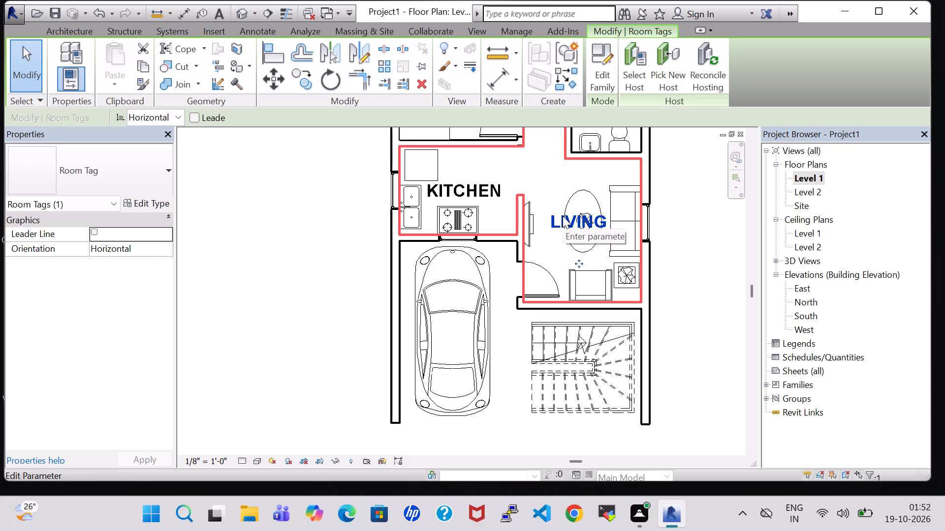
left_click(688, 227)
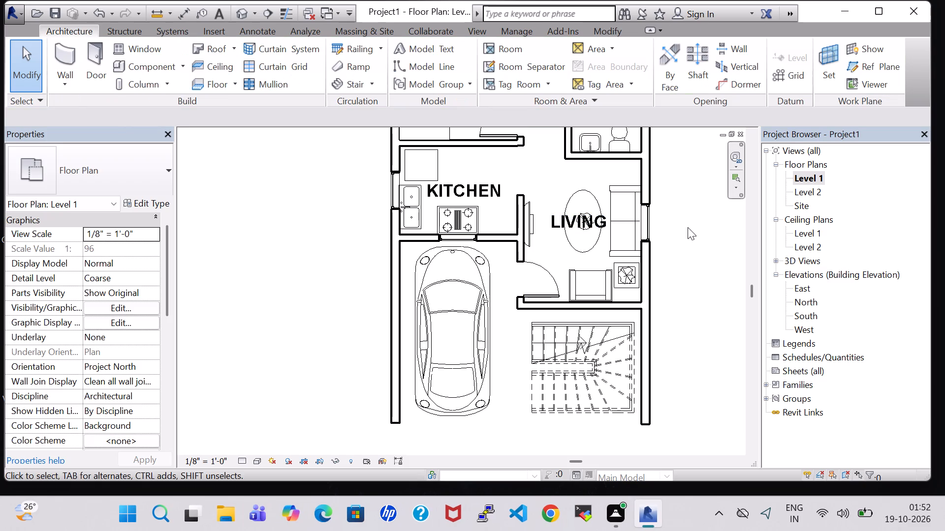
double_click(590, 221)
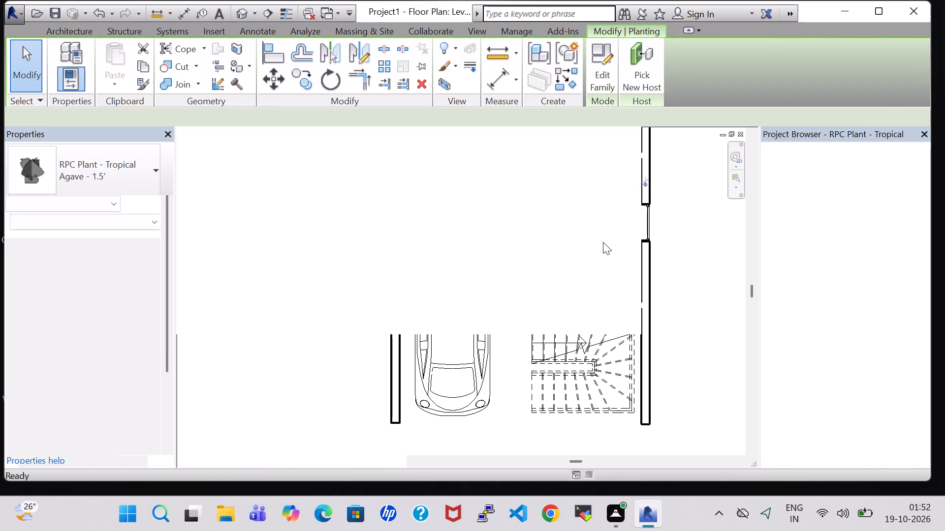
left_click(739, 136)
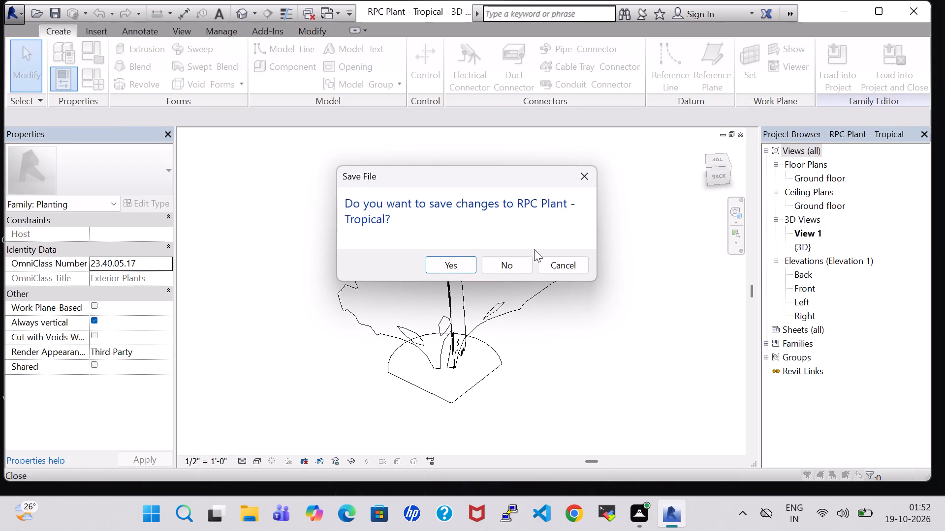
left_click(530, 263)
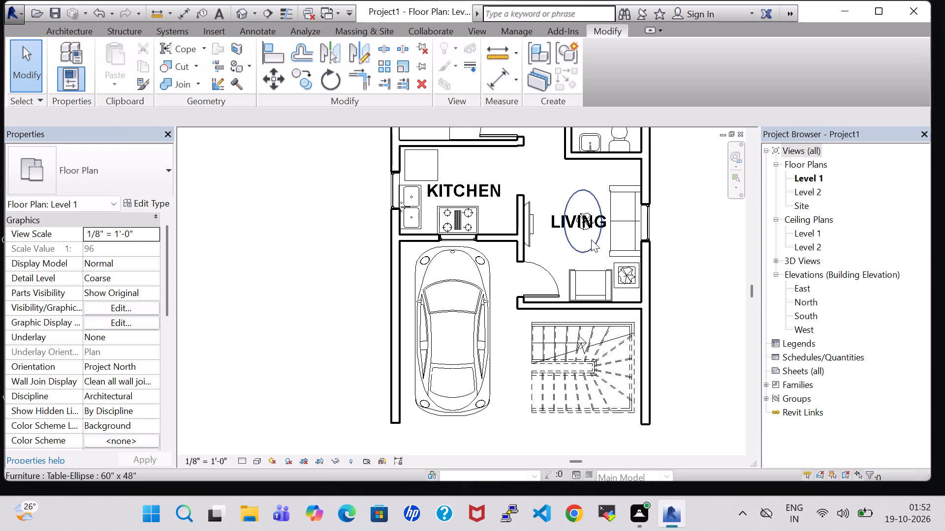
Extend the living area's room name to LIVINGROOM.
left_click(591, 225)
left_click(550, 244)
double_click(552, 221)
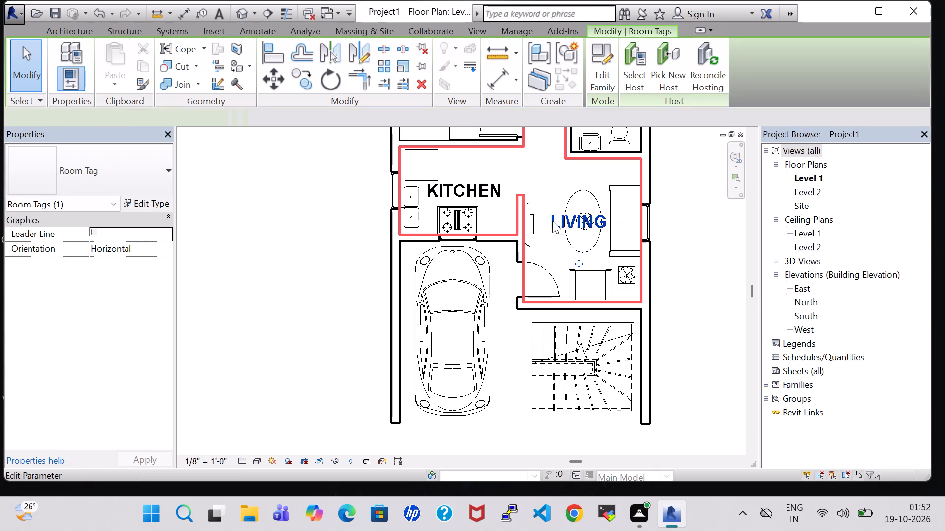
left_click(595, 230)
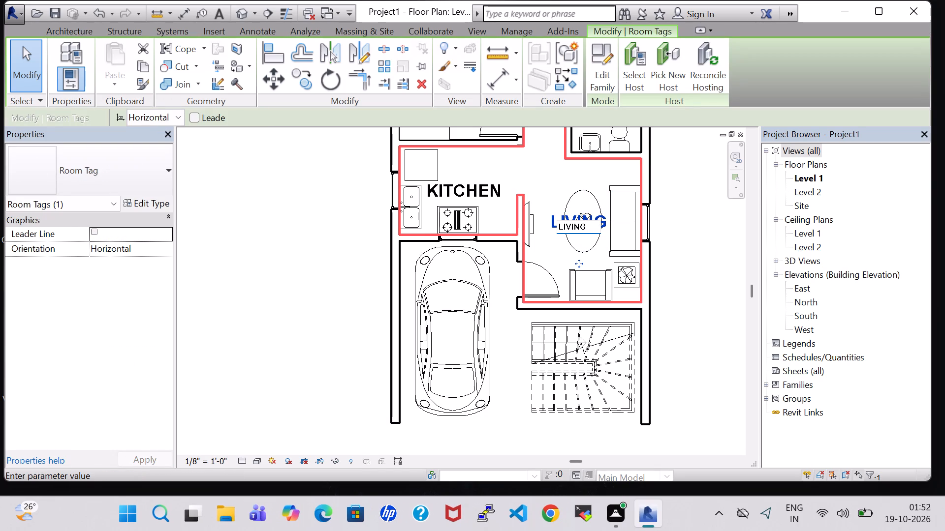
type("ROOM")
key("Return")
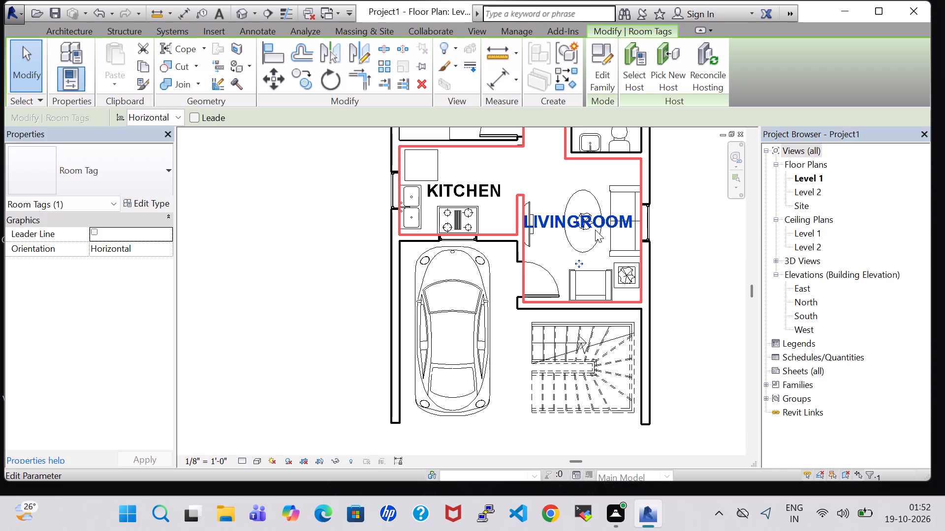
left_click(681, 226)
Nudge the LIVINGROOM tag slightly east so it sits inside the room.
scroll(681, 226, "down", 2)
left_click(630, 223)
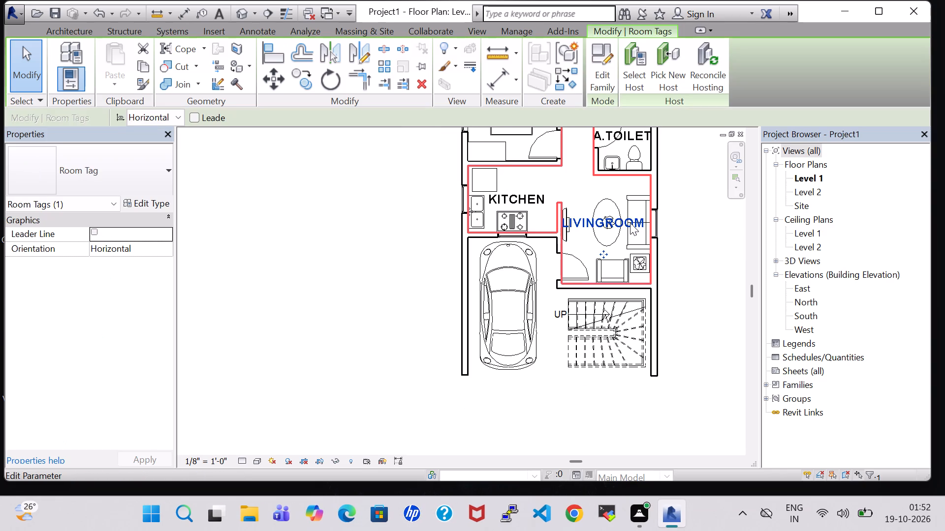
key("Right")
left_click(698, 251)
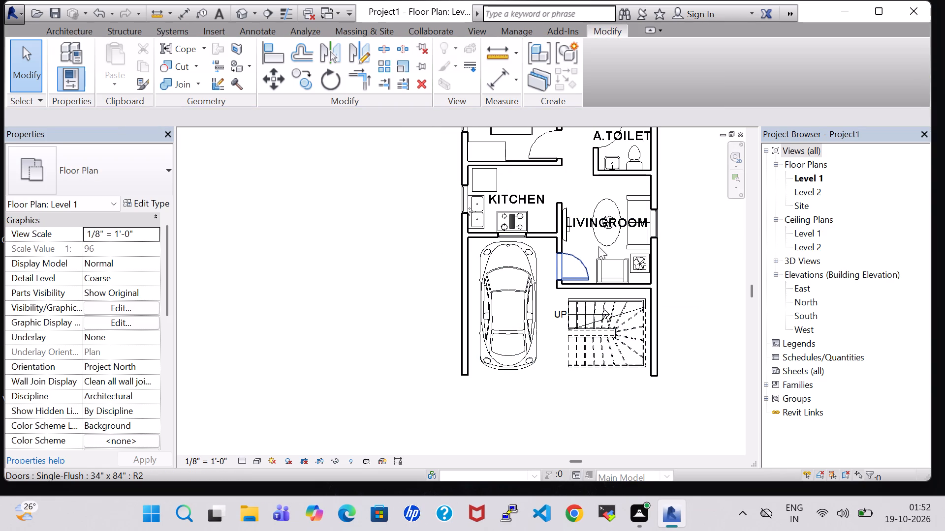
middle_click_drag(591, 185, 592, 228)
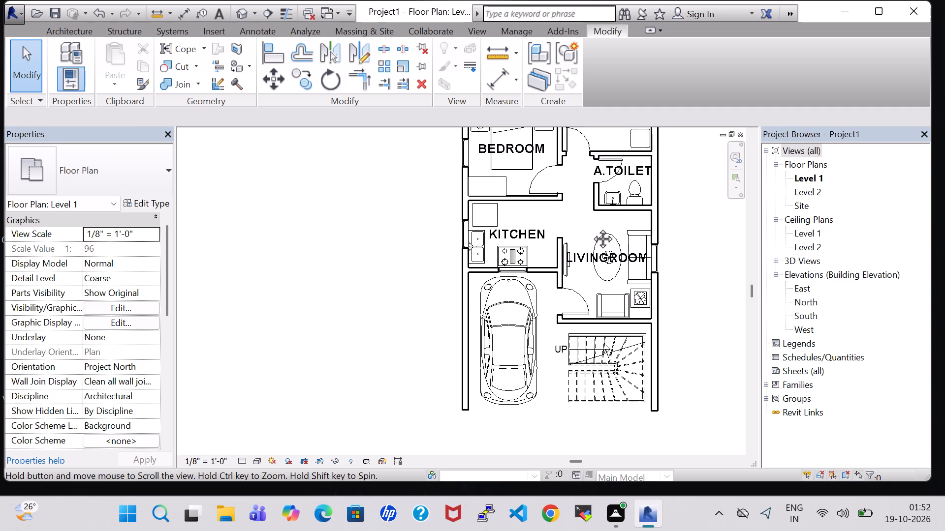
Rename the A.TOILET room above the living room as C.TOILET.
middle_click_drag(592, 228, 597, 319)
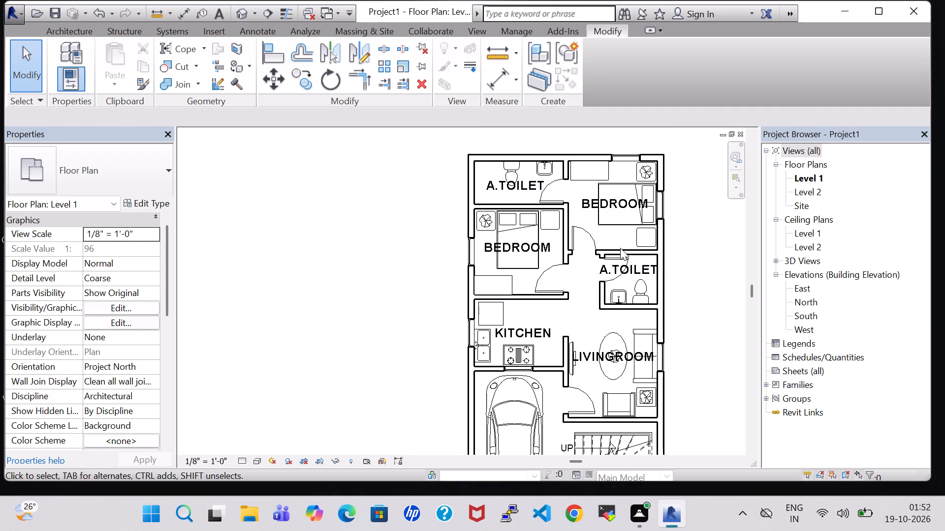
scroll(618, 272, "up", 6)
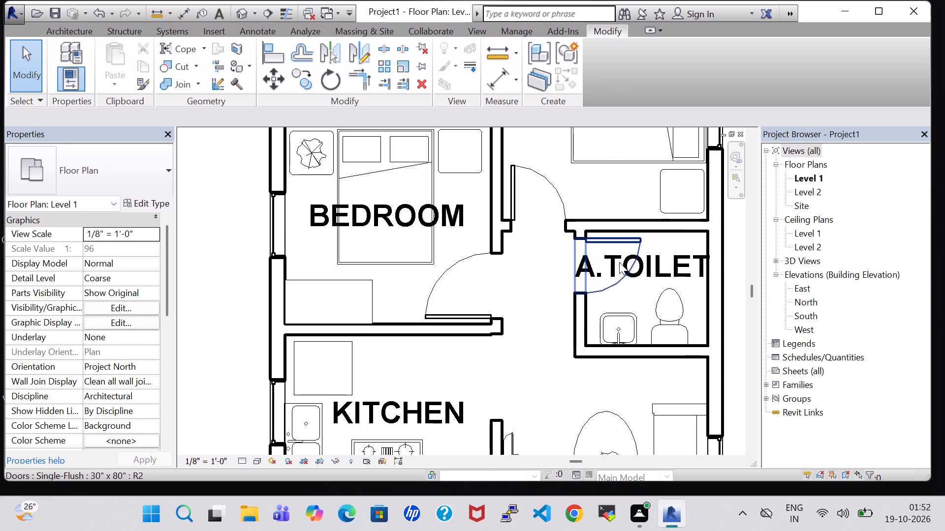
scroll(599, 278, "up", 2)
left_click(632, 274)
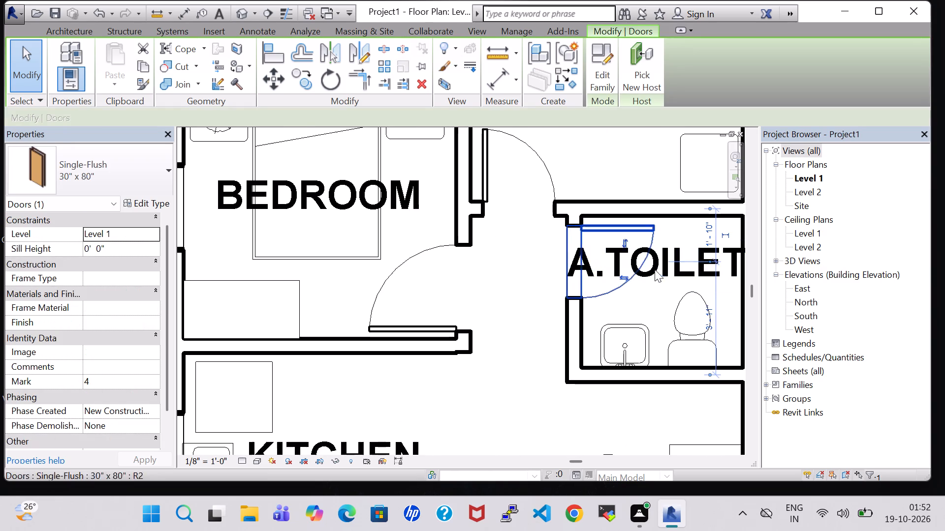
left_click(660, 304)
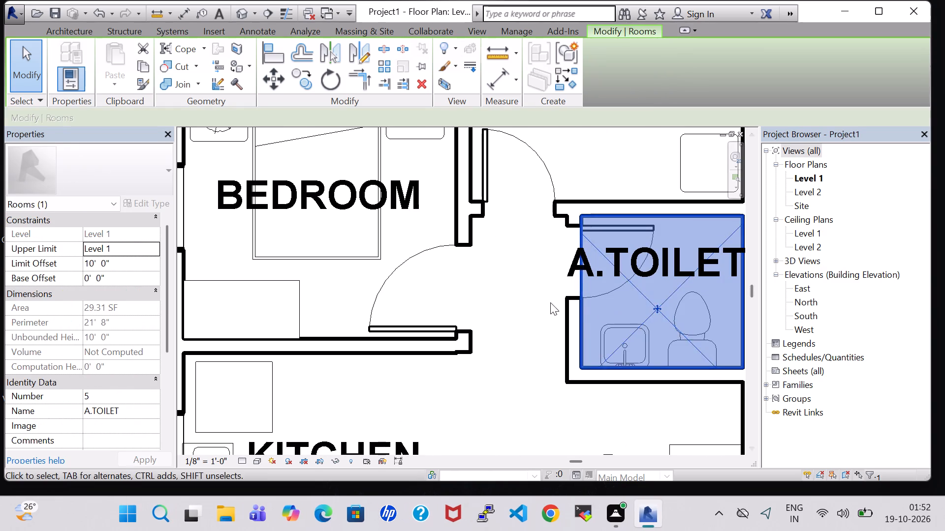
left_click(550, 302)
double_click(680, 263)
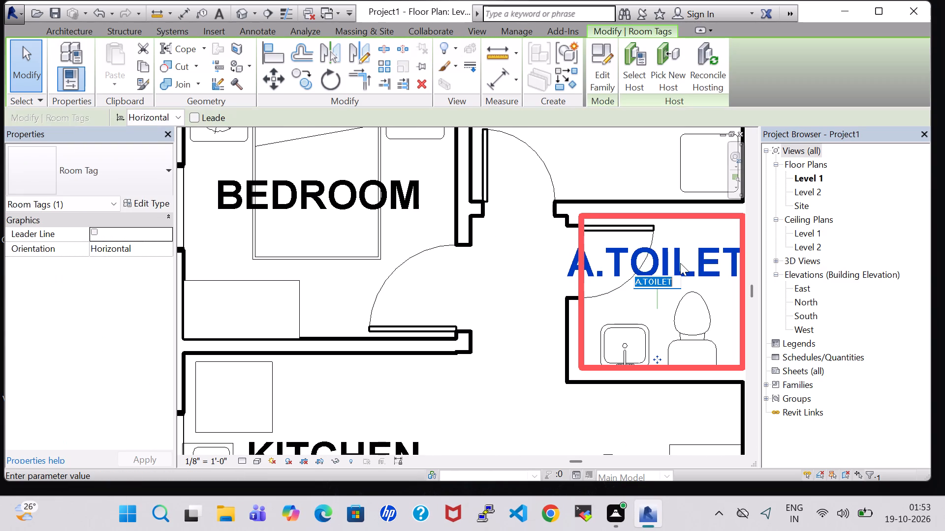
left_click(641, 283)
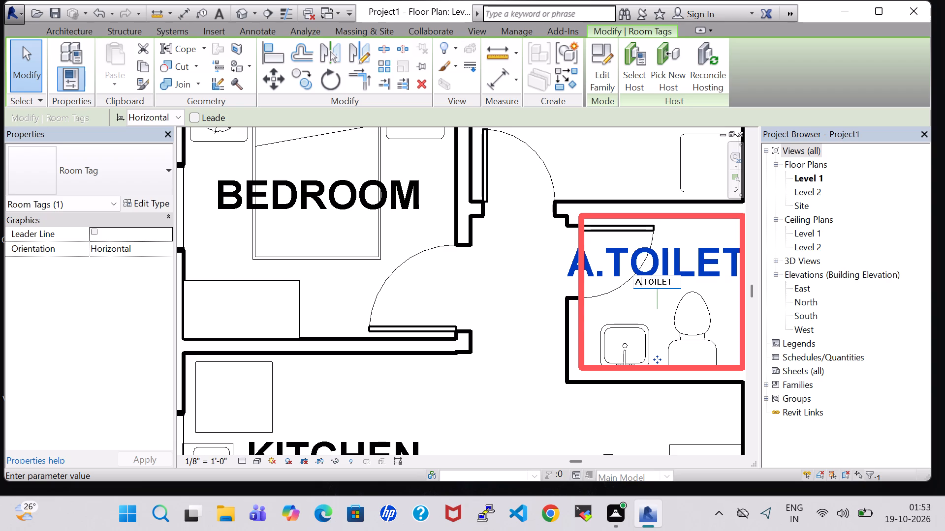
key("BackSpace")
key("c")
key("Return")
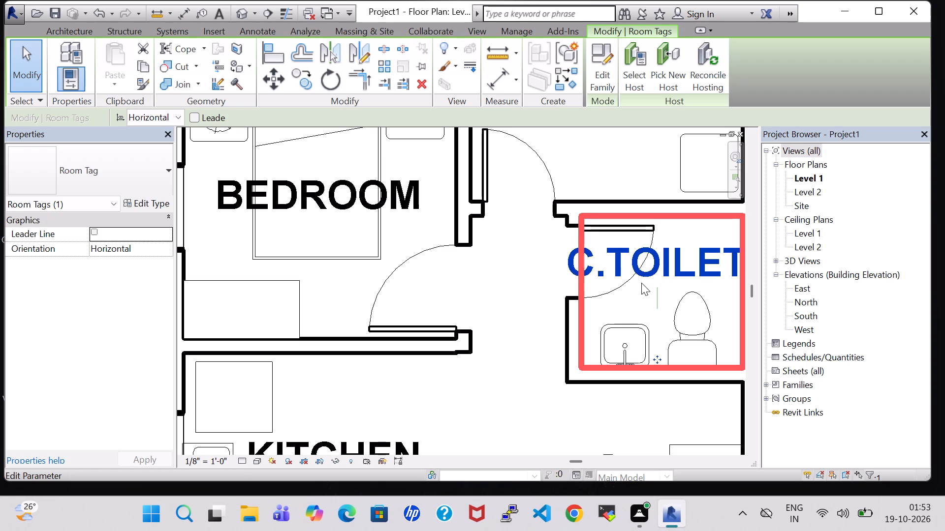
Nudge the C.TOILET tag slightly west.
scroll(644, 283, "down", 4)
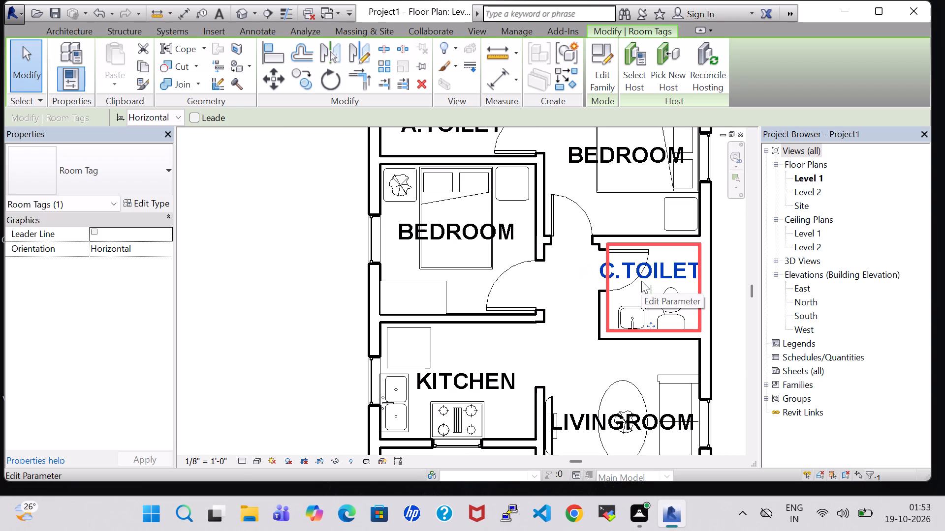
key("Left")
left_click(734, 335)
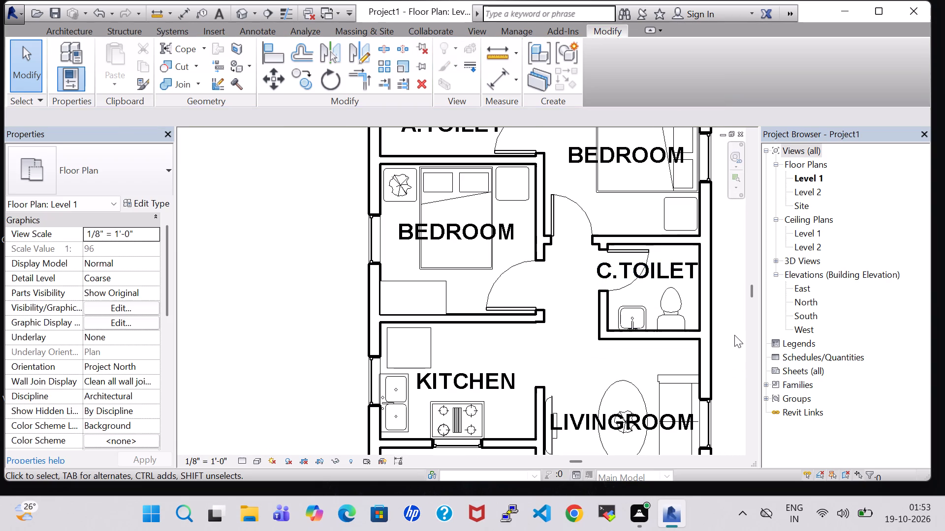
Set the unconnected height of the car bay's west exterior wall to 2' 0".
scroll(734, 335, "down", 3)
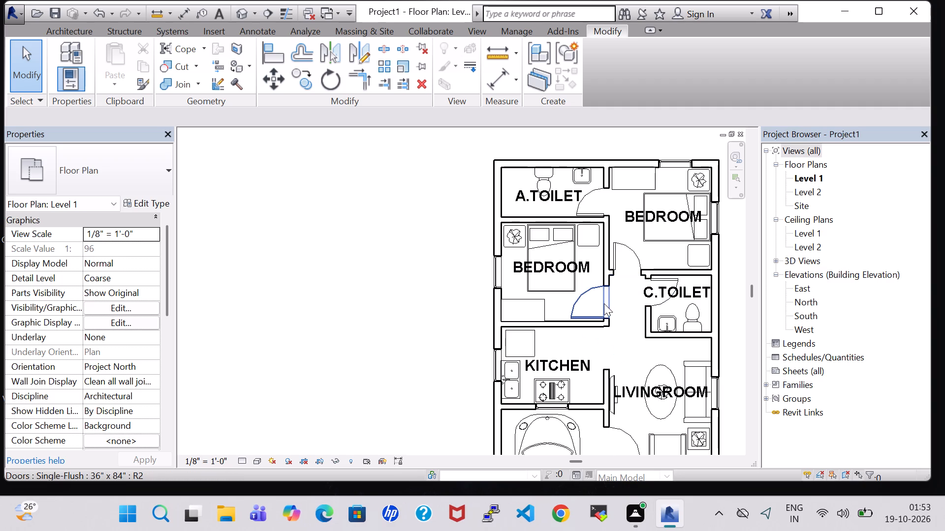
middle_click_drag(623, 370, 581, 334)
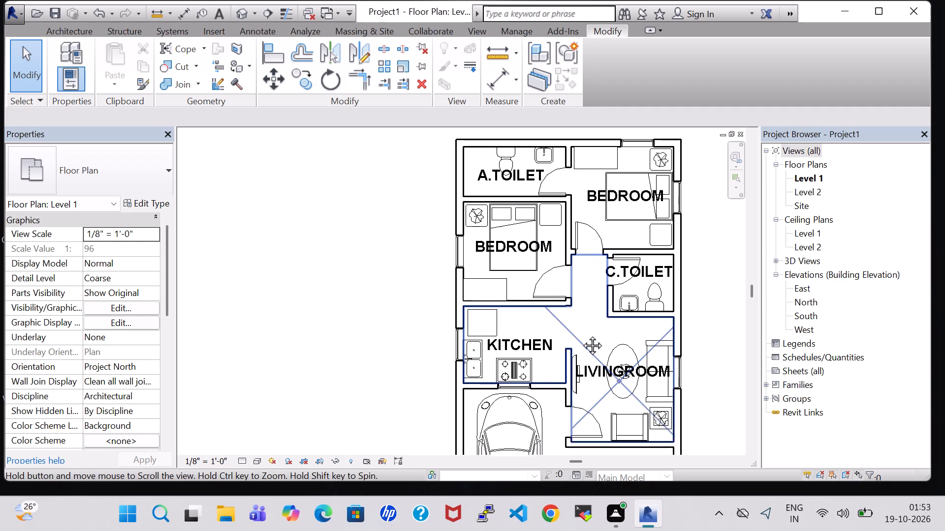
middle_click_drag(581, 334, 580, 293)
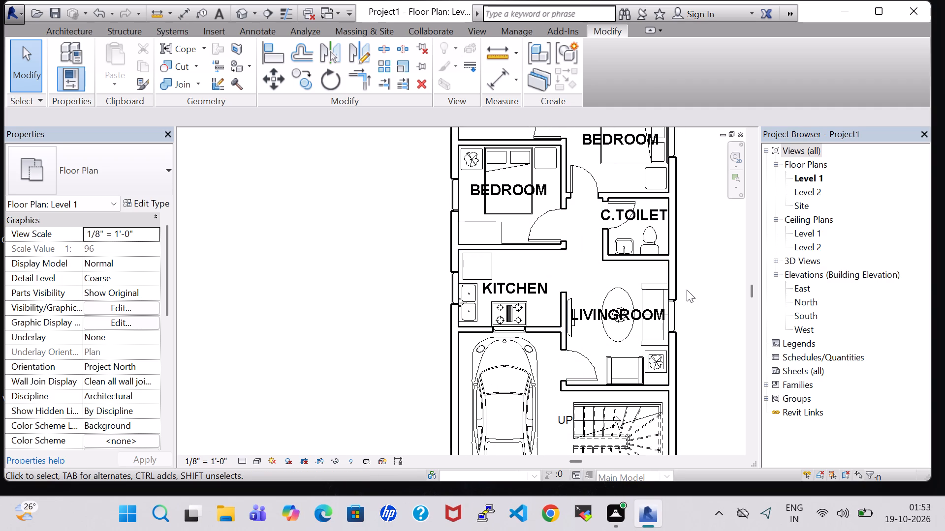
middle_click_drag(714, 330, 711, 284)
scroll(711, 284, "down", 2)
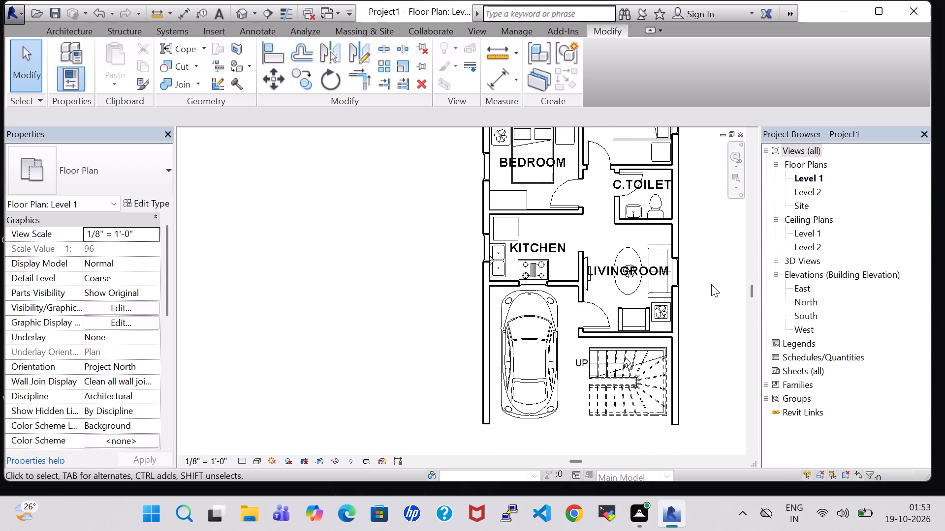
left_click(510, 336)
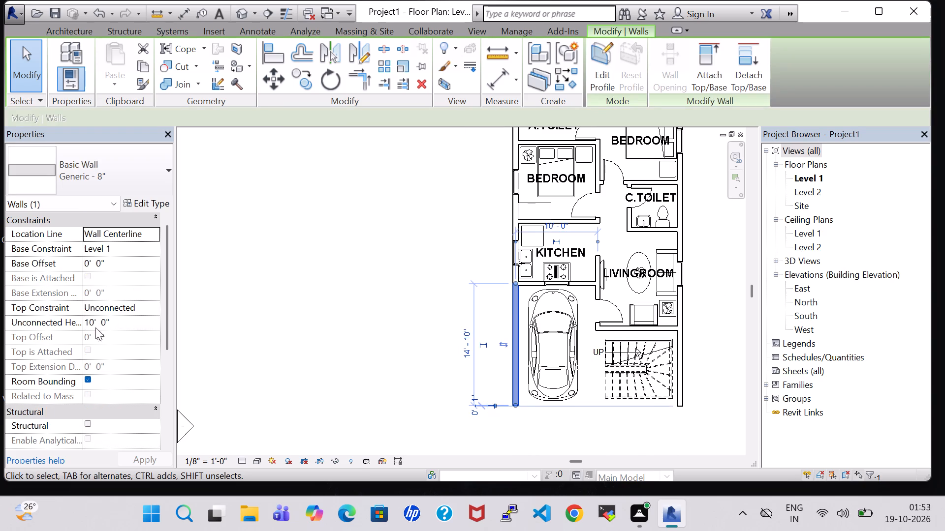
left_click(94, 324)
left_click(94, 324)
key("BackSpace")
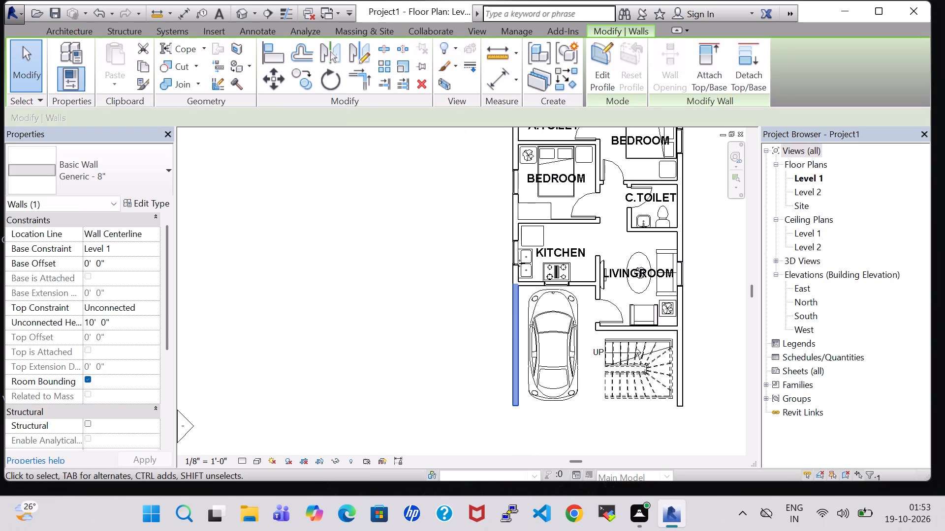
key("BackSpace")
key("2")
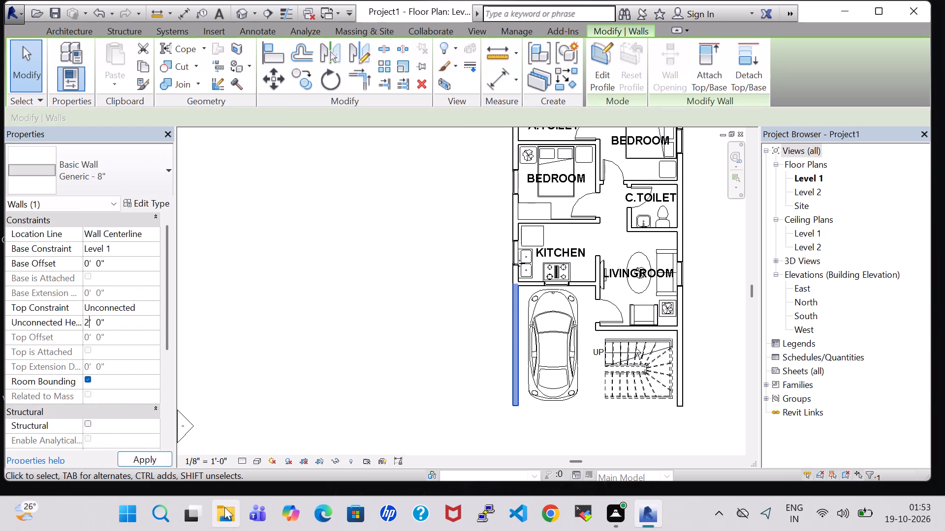
left_click(156, 463)
left_click(440, 415)
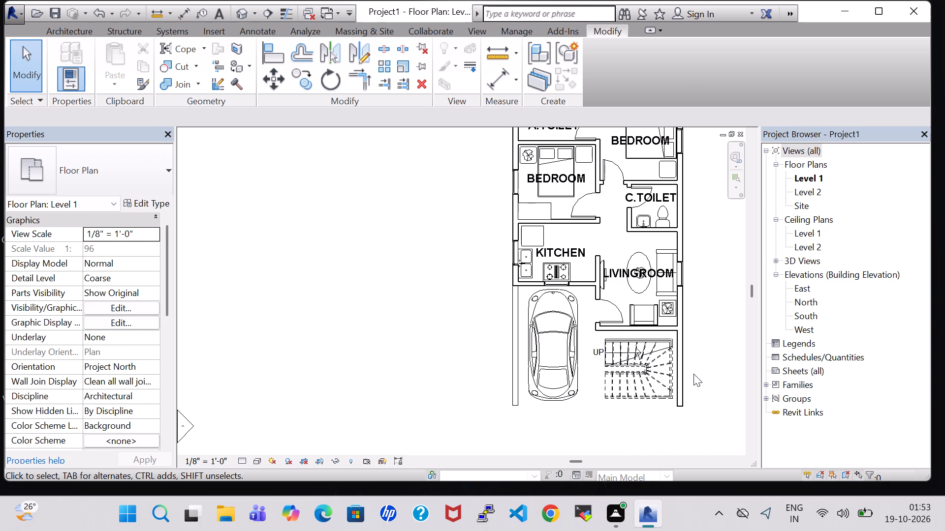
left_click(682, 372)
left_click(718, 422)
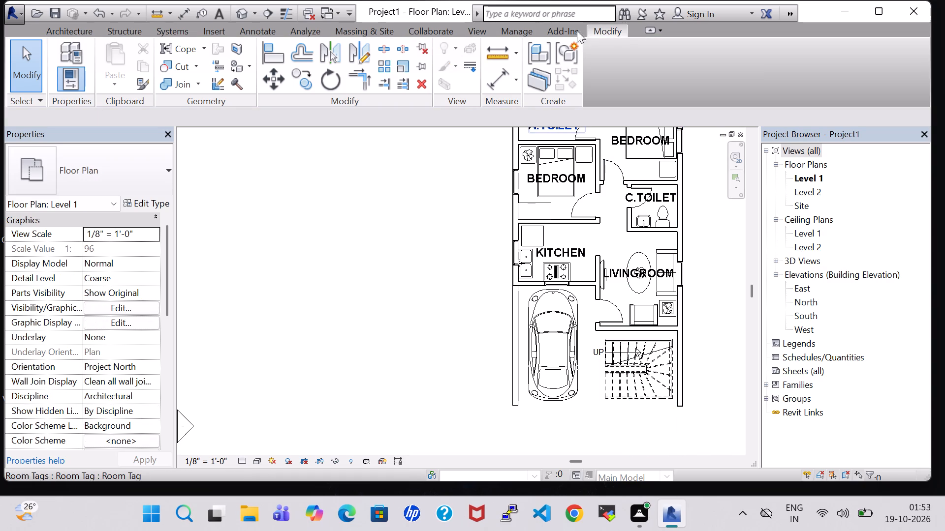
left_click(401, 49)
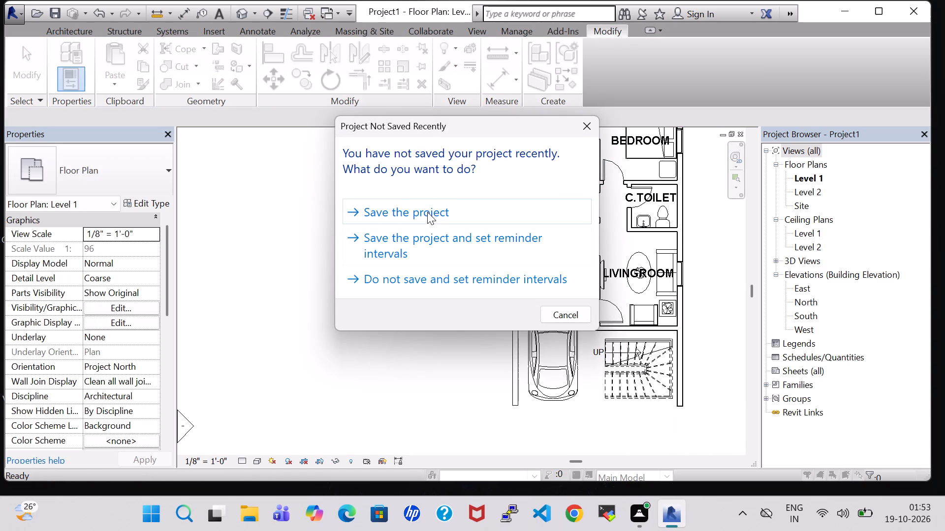
Save the project as Project63 in the work folder on the Desktop.
left_click(428, 213)
left_click(226, 325)
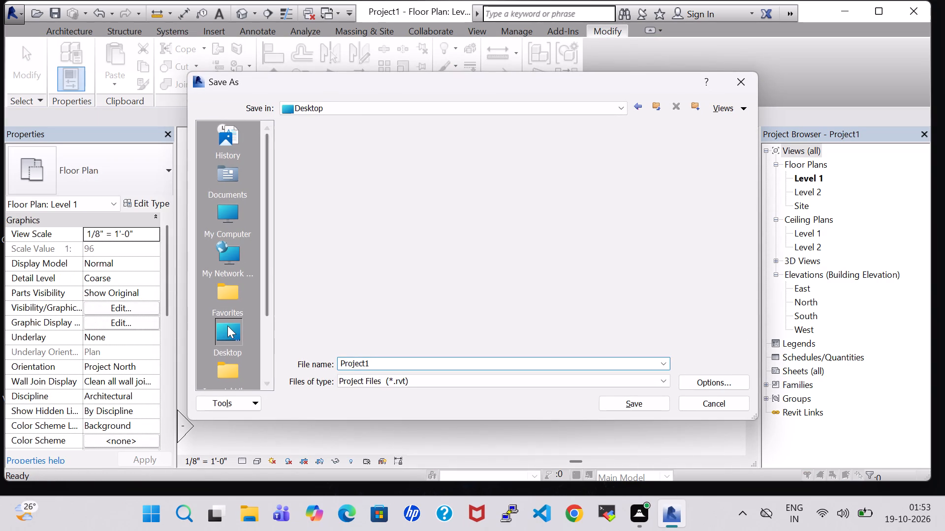
scroll(335, 319, "down", 3)
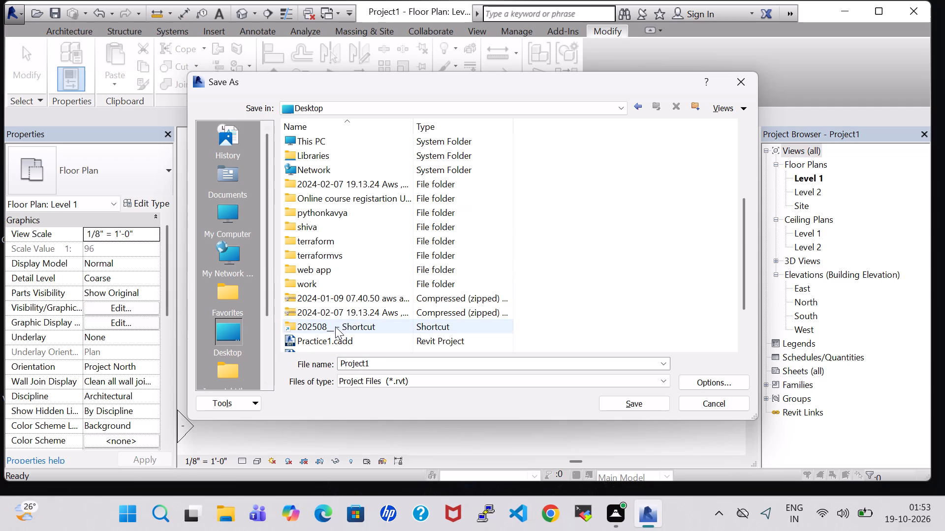
double_click(330, 282)
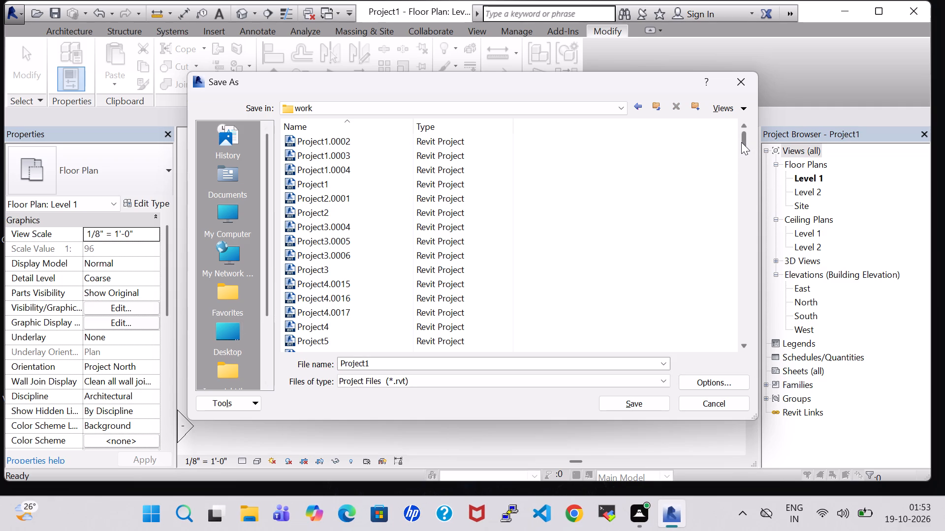
left_click_drag(741, 142, 745, 323)
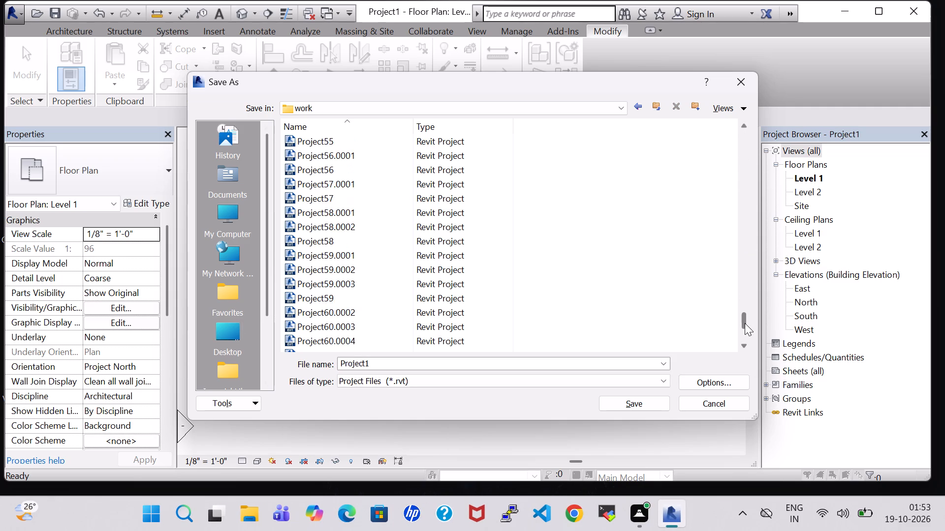
left_click_drag(745, 323, 746, 329)
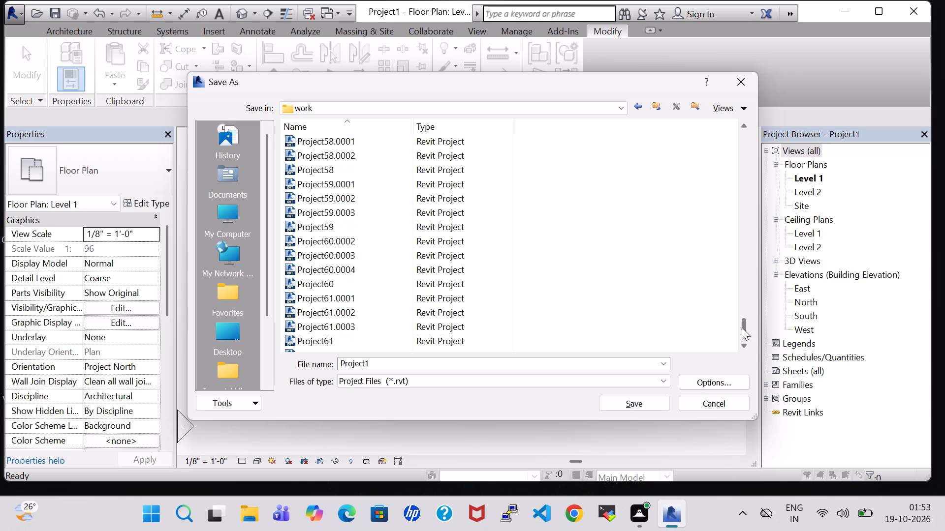
left_click_drag(744, 327, 748, 336)
left_click(416, 363)
left_click(401, 364)
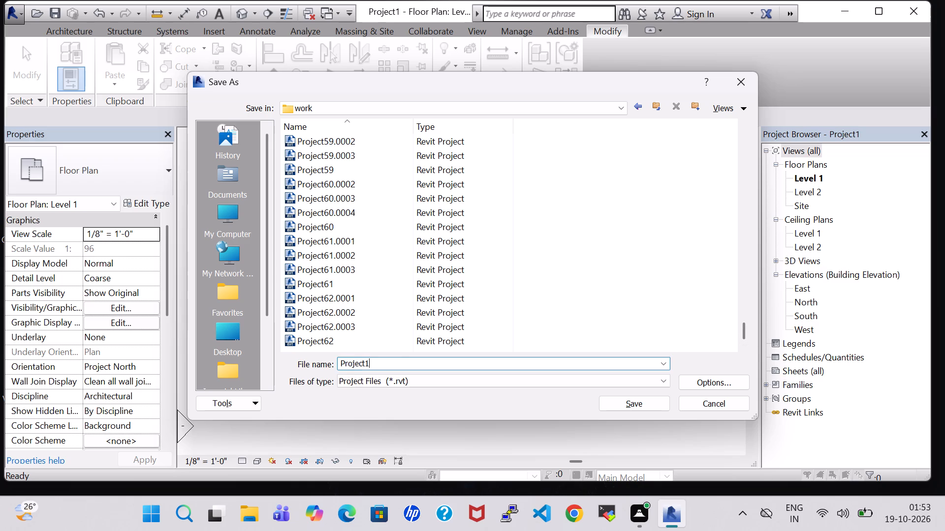
key("BackSpace")
type("63")
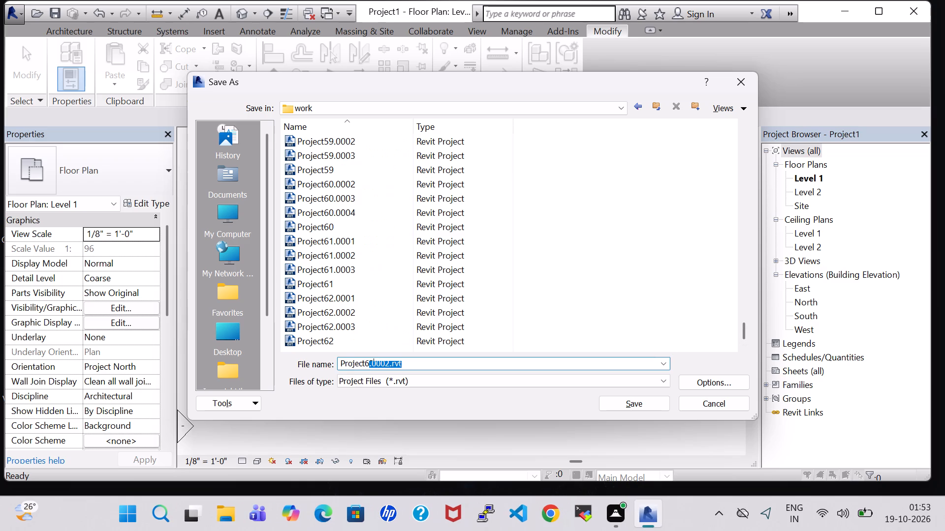
left_click(641, 401)
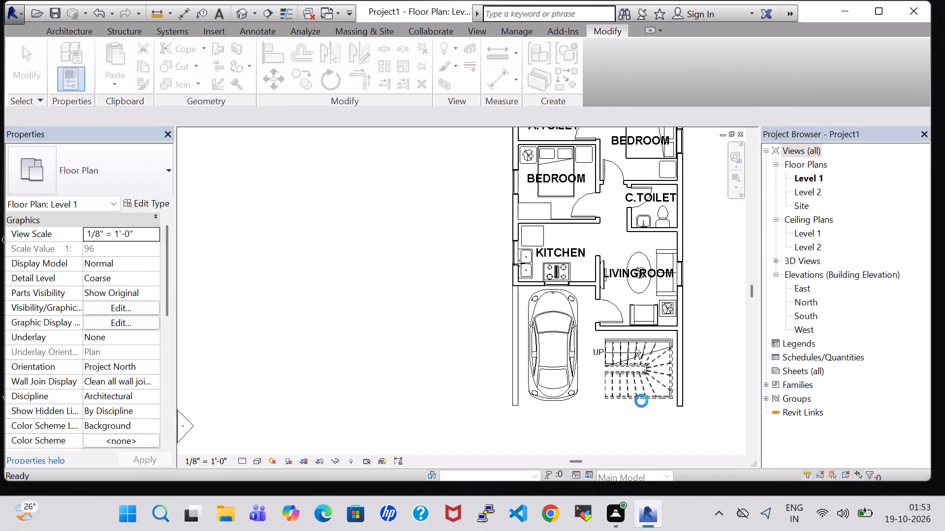
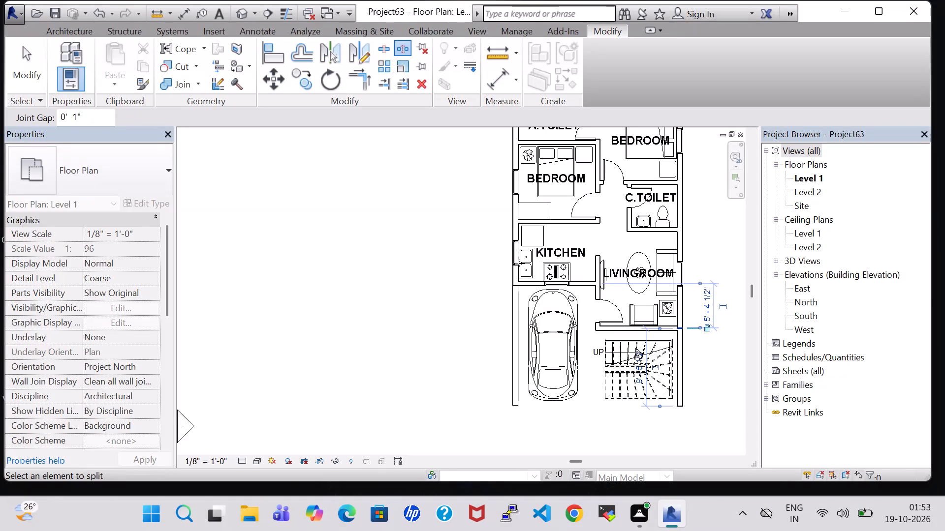
Set the unconnected height of the exterior wall segment east of the stair to 2' 0".
key("Escape")
key("Escape")
left_click(680, 351)
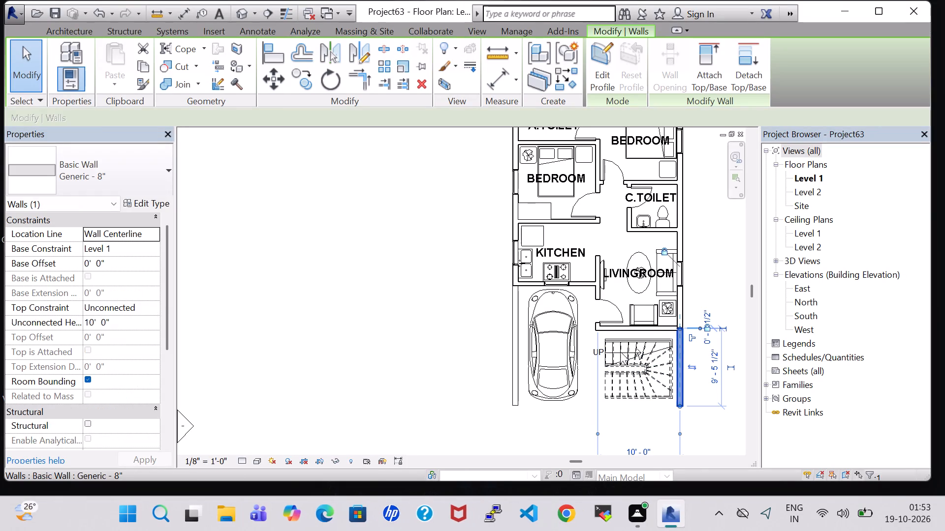
left_click(95, 323)
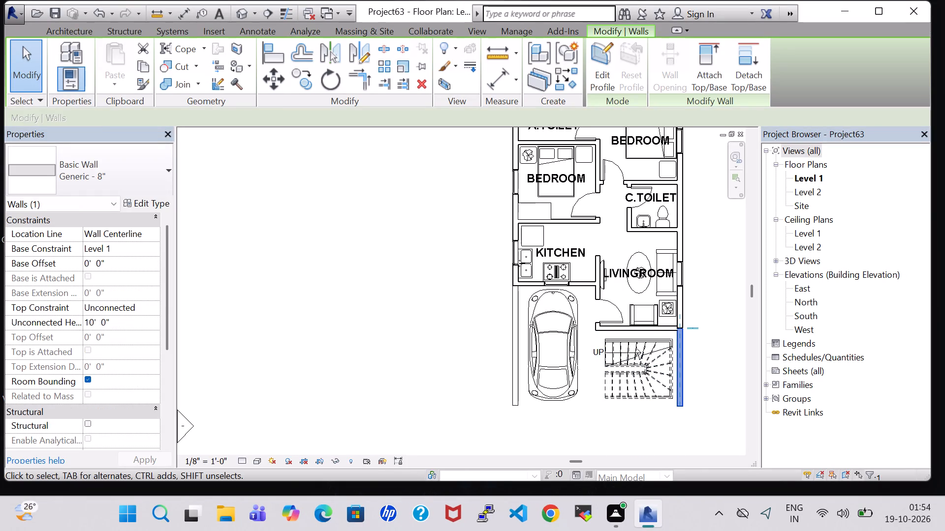
key("BackSpace")
key("BackSpace")
key("2")
left_click(121, 459)
left_click(344, 376)
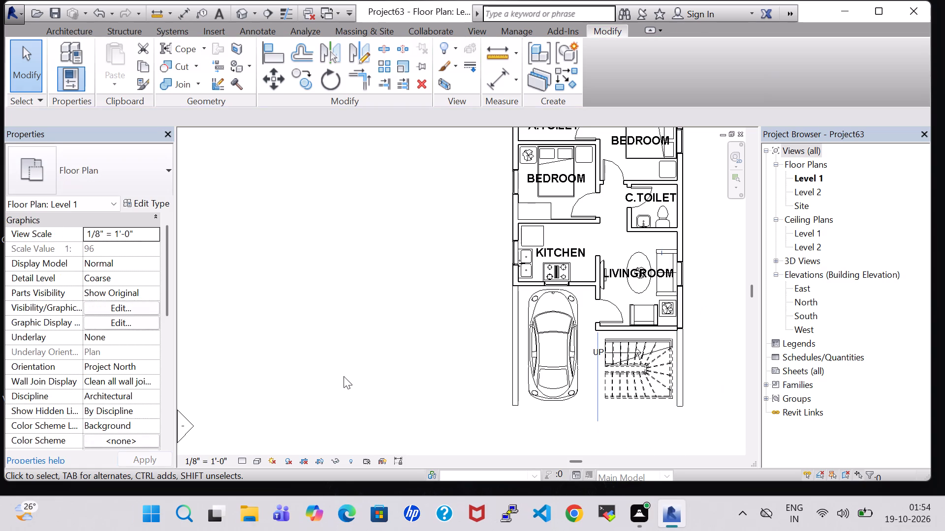
left_click(685, 355)
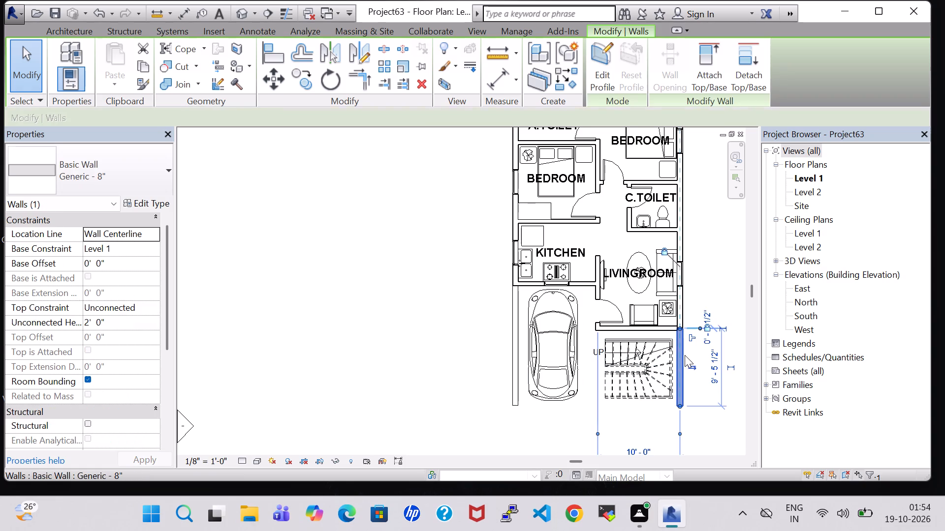
left_click(700, 427)
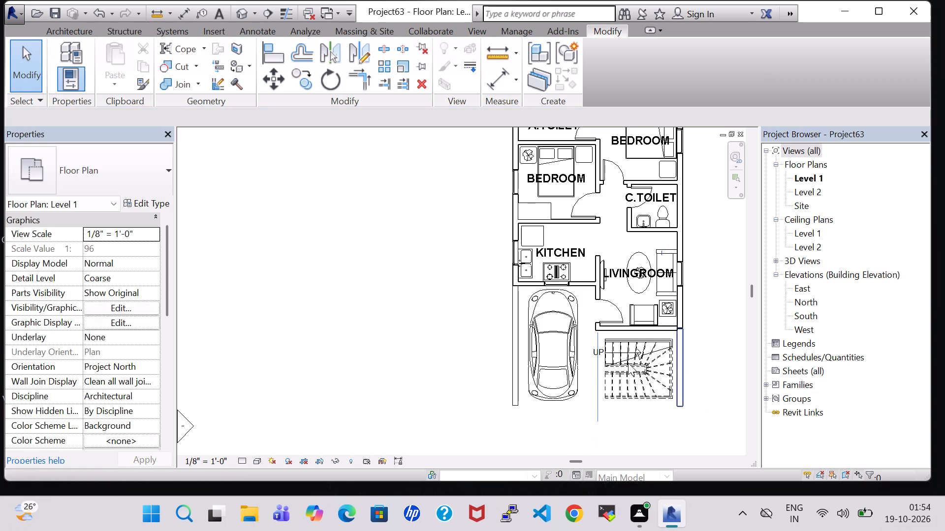
Create a railing about 14' 7" long along the centerline of the car bay's west wall.
left_click(86, 32)
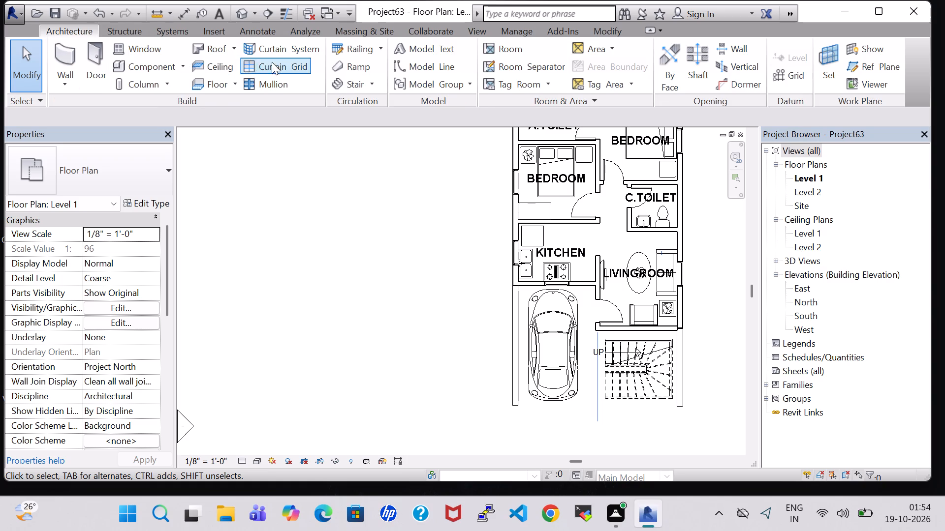
left_click(337, 43)
scroll(575, 278, "up", 2)
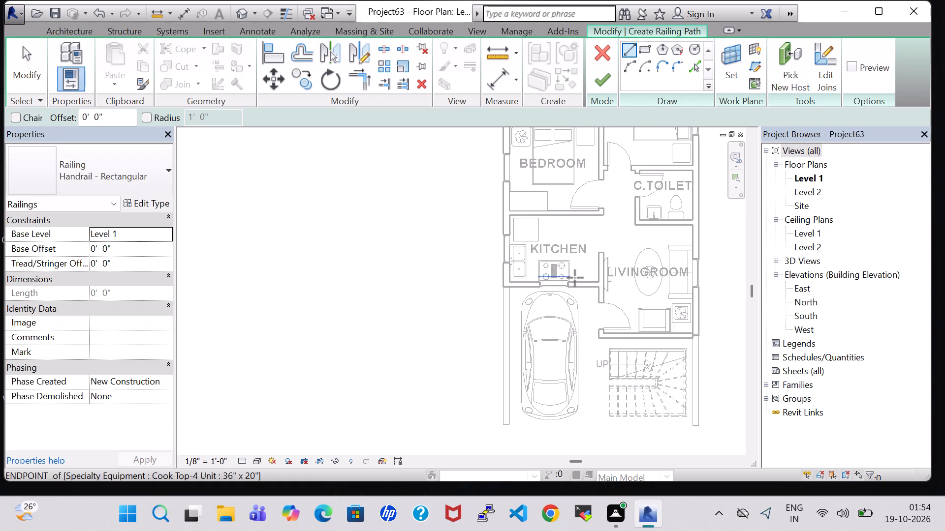
scroll(575, 278, "up", 3)
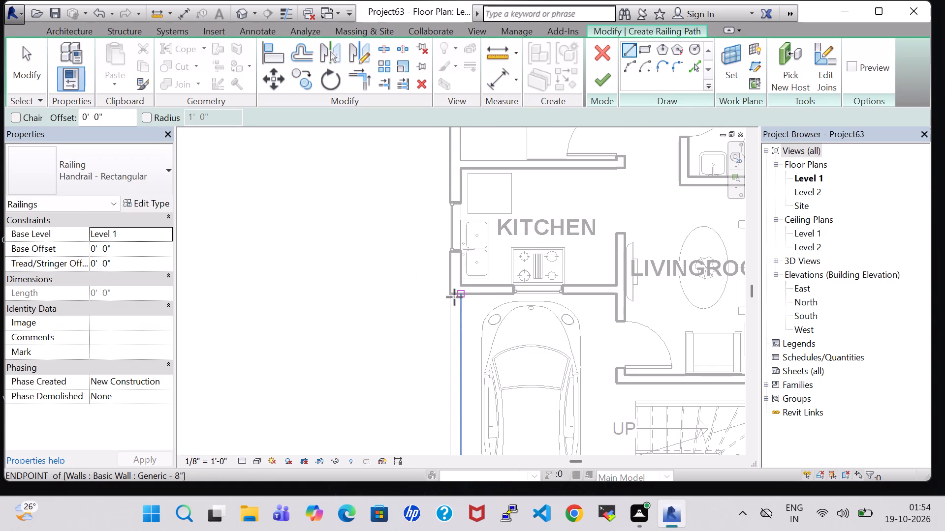
scroll(451, 296, "up", 4)
left_click(459, 295)
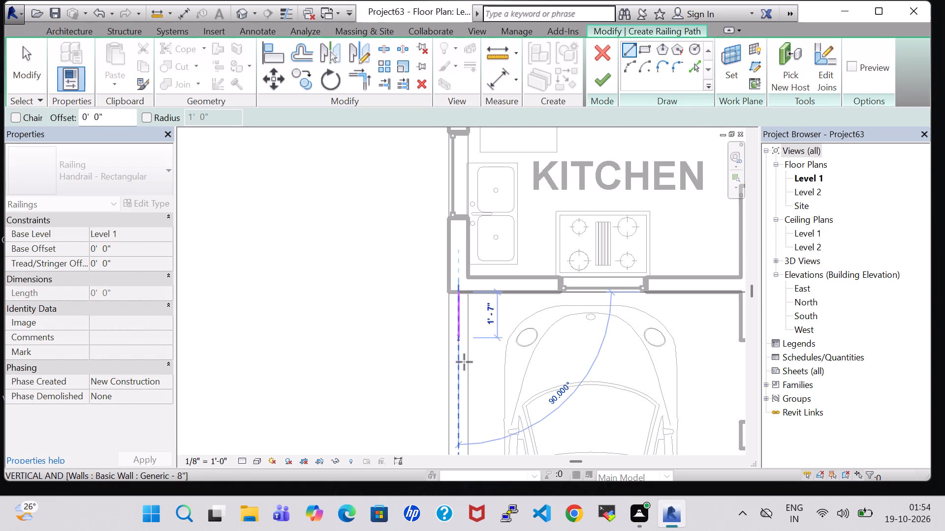
middle_click_drag(465, 396, 477, 210)
middle_click_drag(475, 408, 489, 259)
left_click(484, 378)
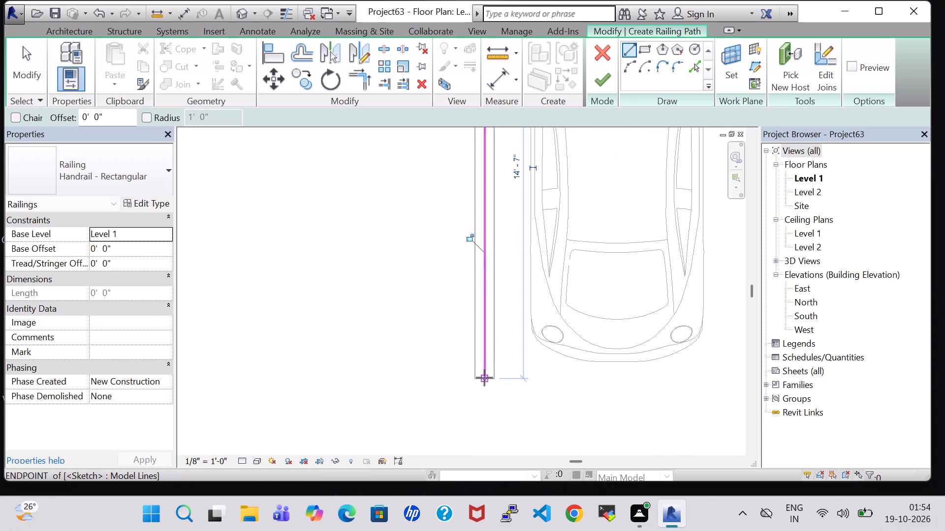
scroll(485, 378, "down", 3)
left_click(608, 80)
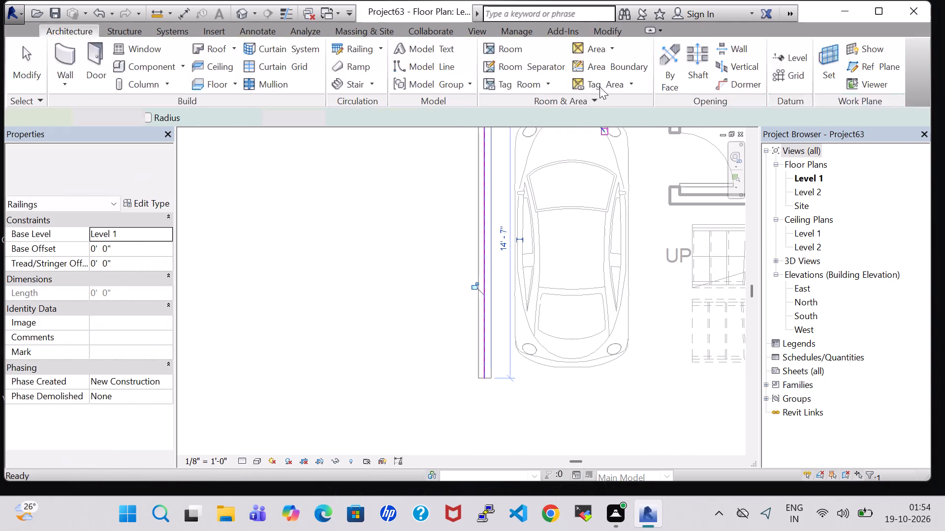
Change the car bay railing to the Glass Panel - Bottom Fill type with a base offset of 2' 0".
left_click(99, 159)
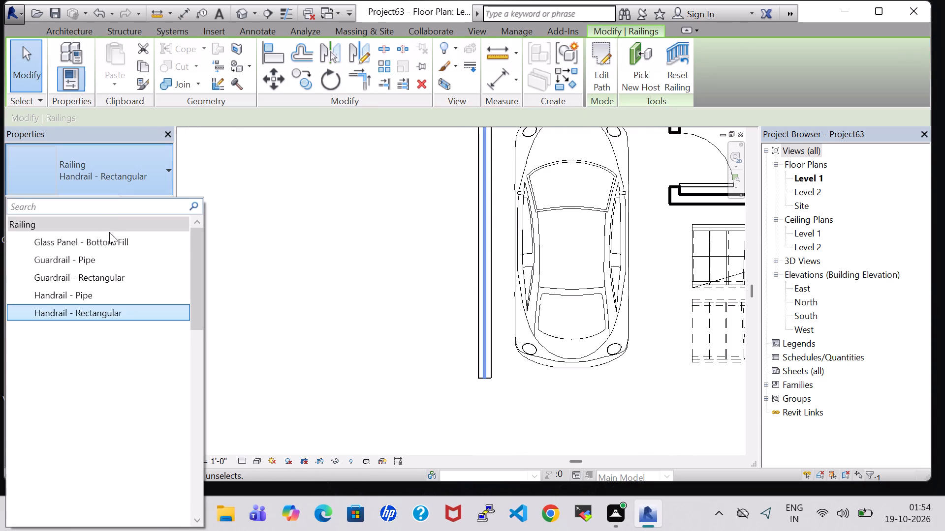
left_click(108, 240)
left_click(96, 248)
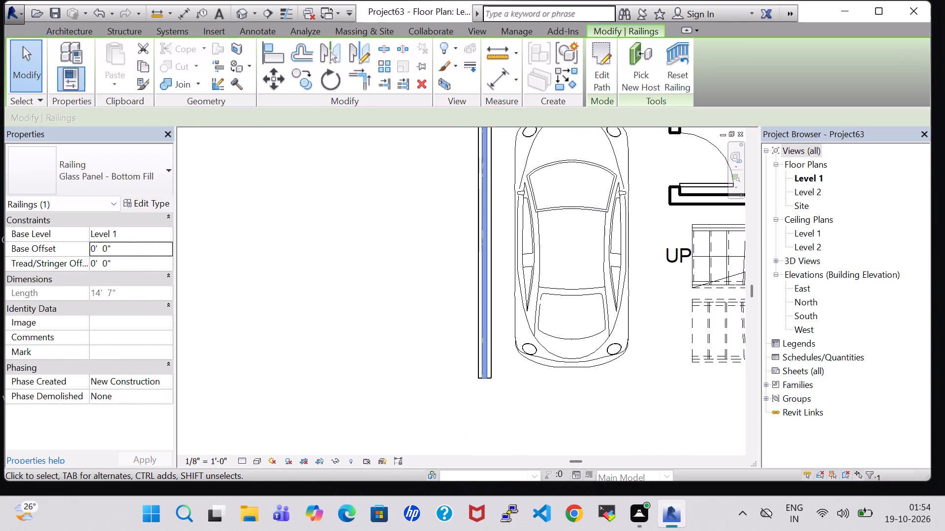
key("BackSpace")
key("2")
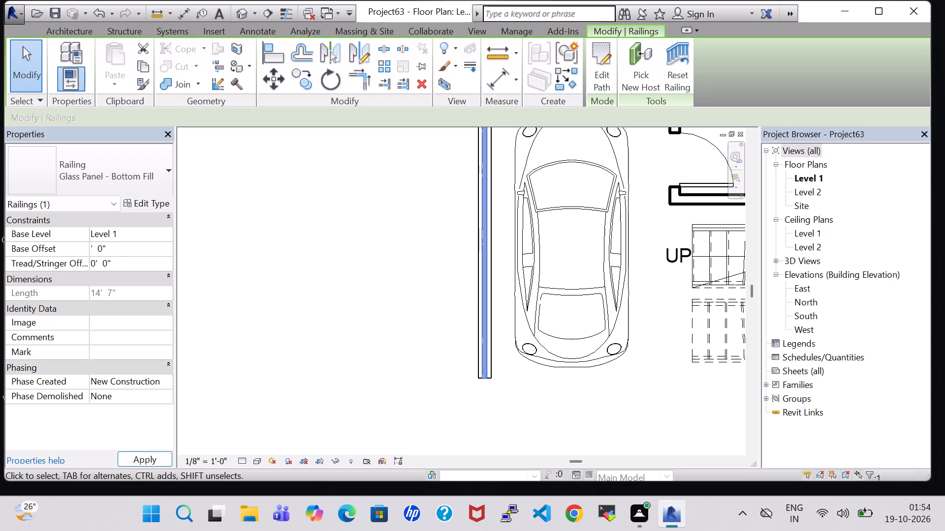
left_click(141, 462)
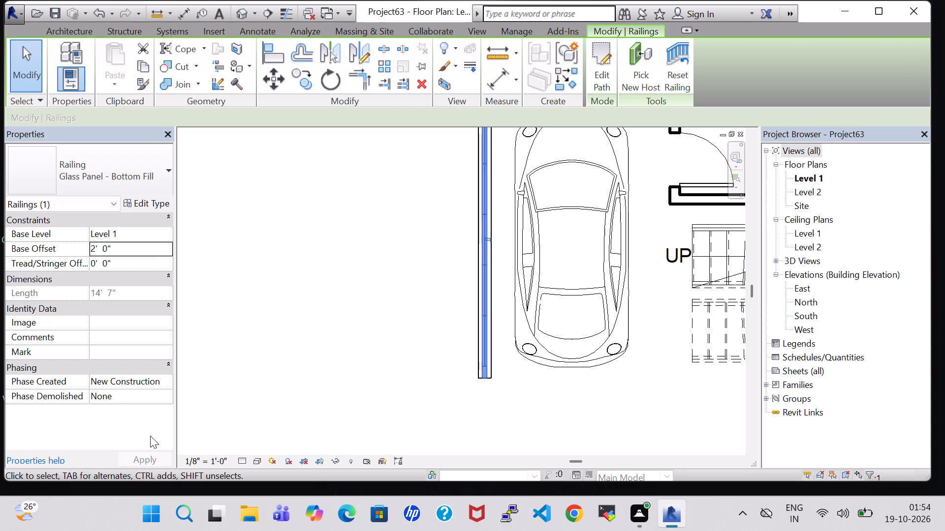
left_click(317, 255)
Create a railing about 9' 6" long along the centerline of the low wall east of the stair.
scroll(591, 402, "down", 3)
middle_click_drag(589, 405, 556, 405)
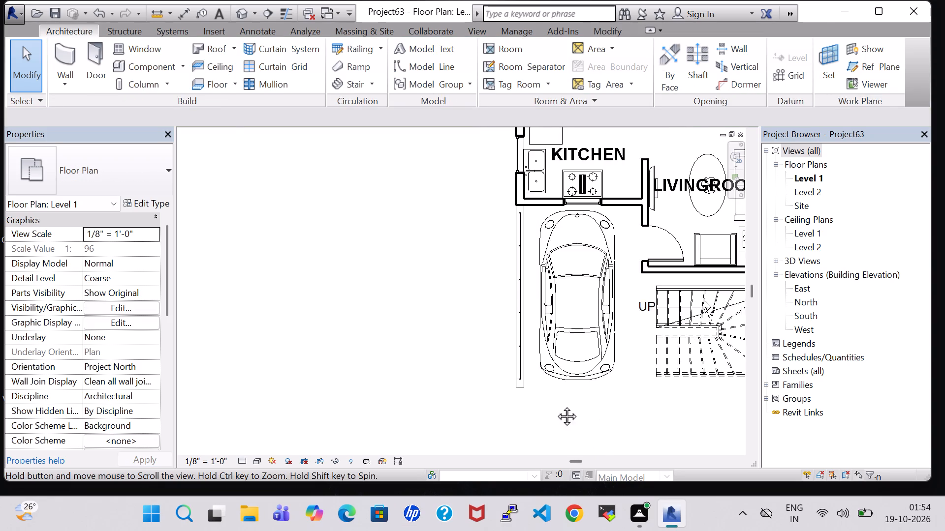
middle_click_drag(556, 405, 315, 363)
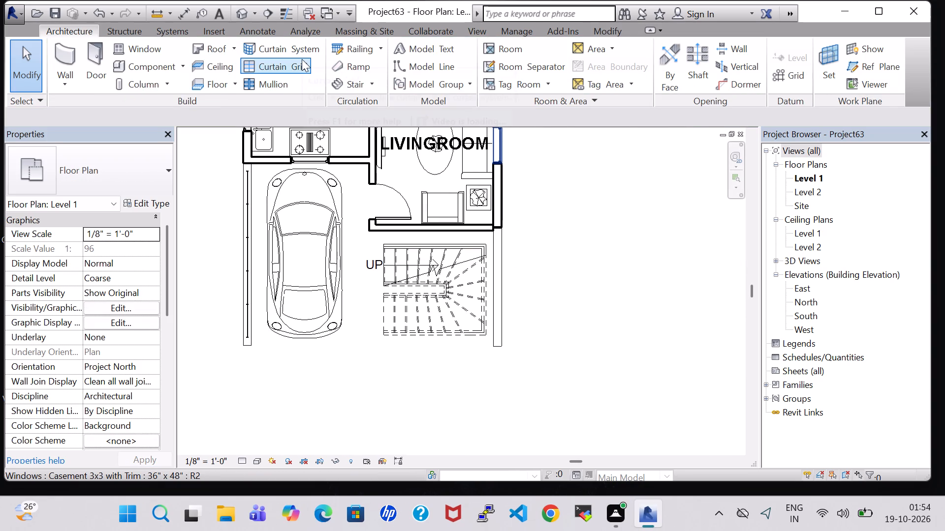
left_click(349, 53)
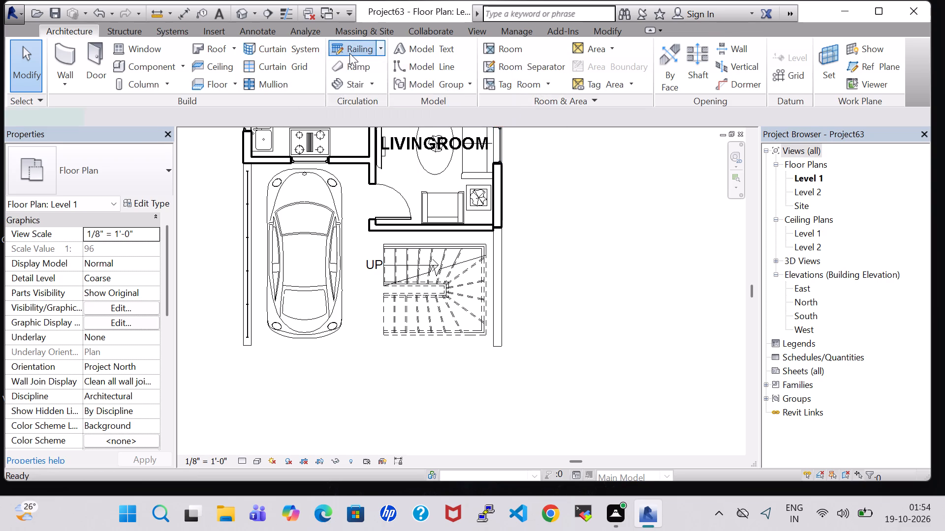
scroll(497, 228, "up", 2)
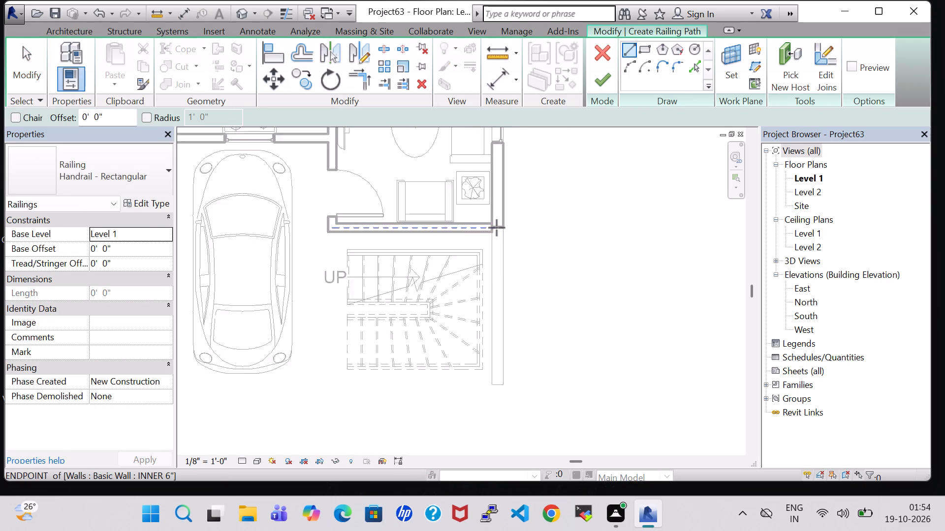
scroll(497, 228, "up", 4)
left_click(497, 228)
middle_click_drag(499, 362, 497, 243)
left_click(497, 381)
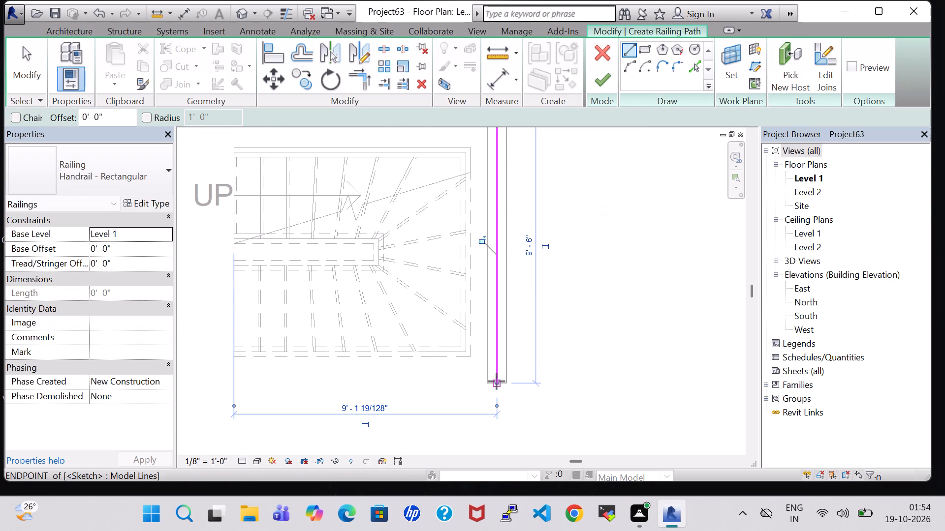
left_click(608, 78)
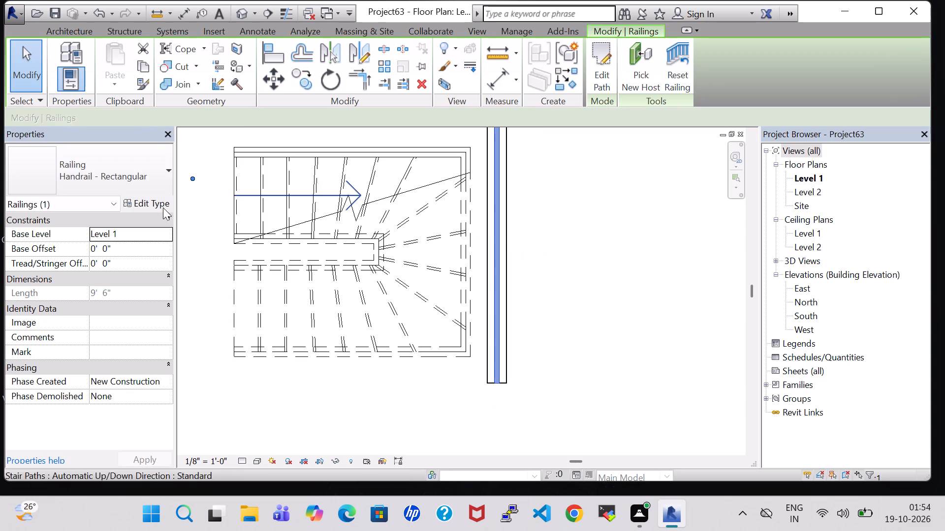
Change the railing east of the stair to Glass Panel - Bottom Fill with a base offset of 2' 0".
left_click(115, 175)
left_click(106, 236)
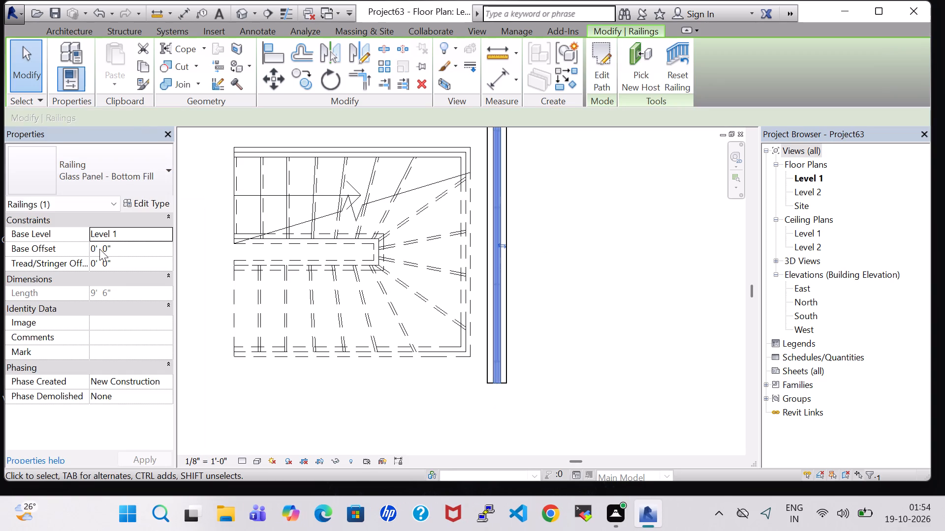
left_click(99, 249)
left_click(95, 249)
key("BackSpace")
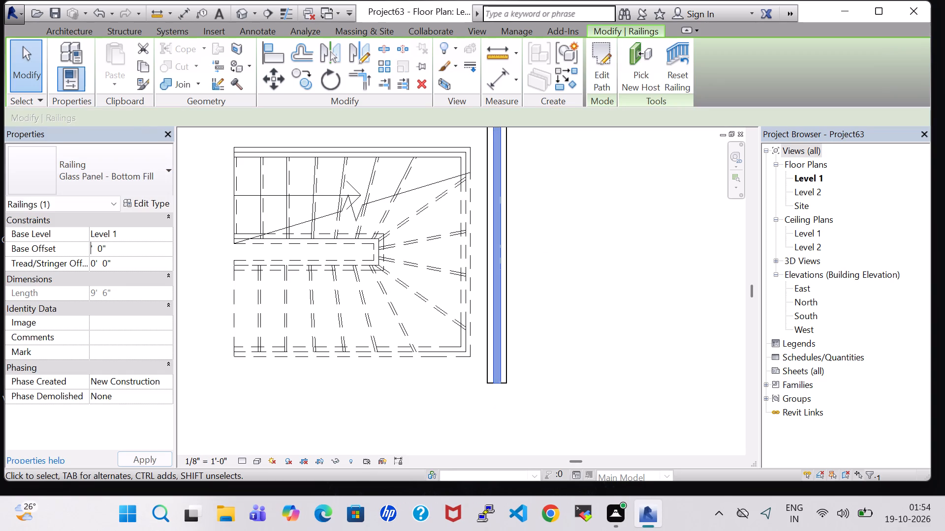
key("2")
left_click(140, 460)
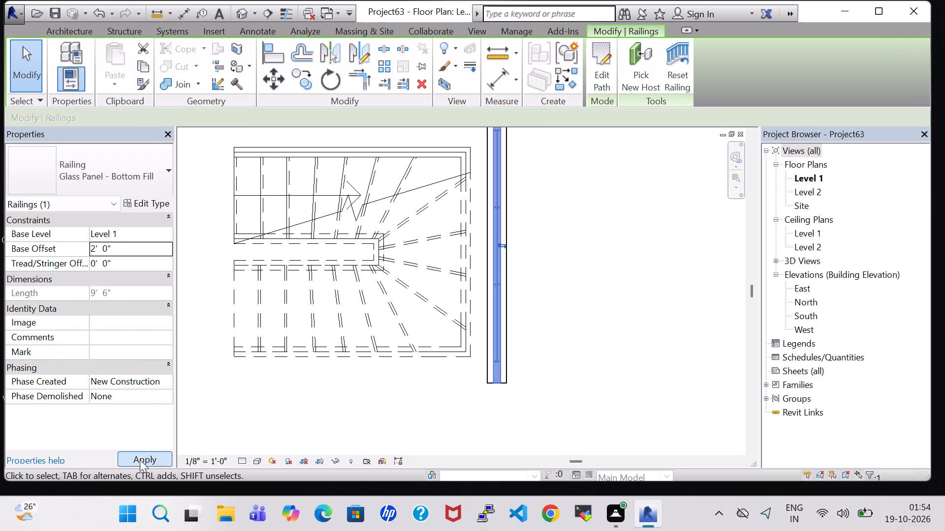
left_click(565, 290)
Draw a 10' 0" Generic - 8" wall south of the stair, running west from the east wall's south end.
scroll(565, 290, "down", 3)
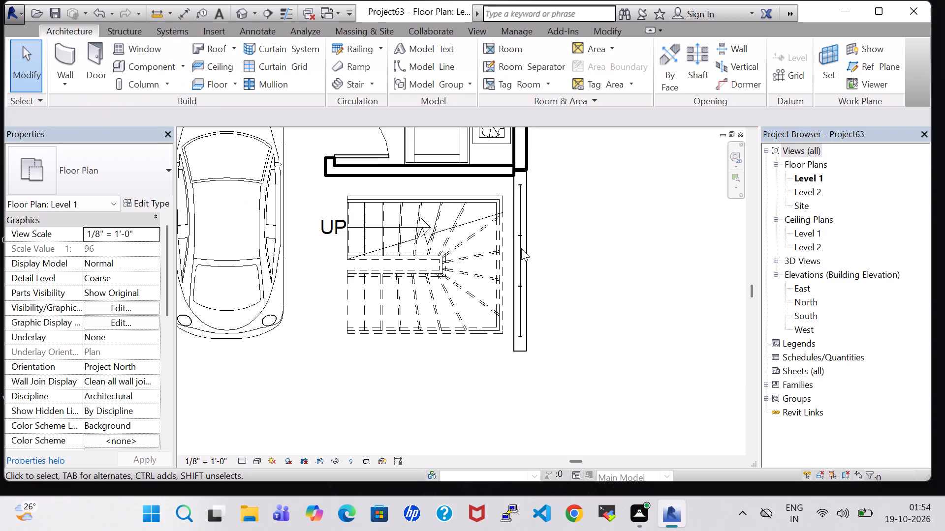
left_click(52, 57)
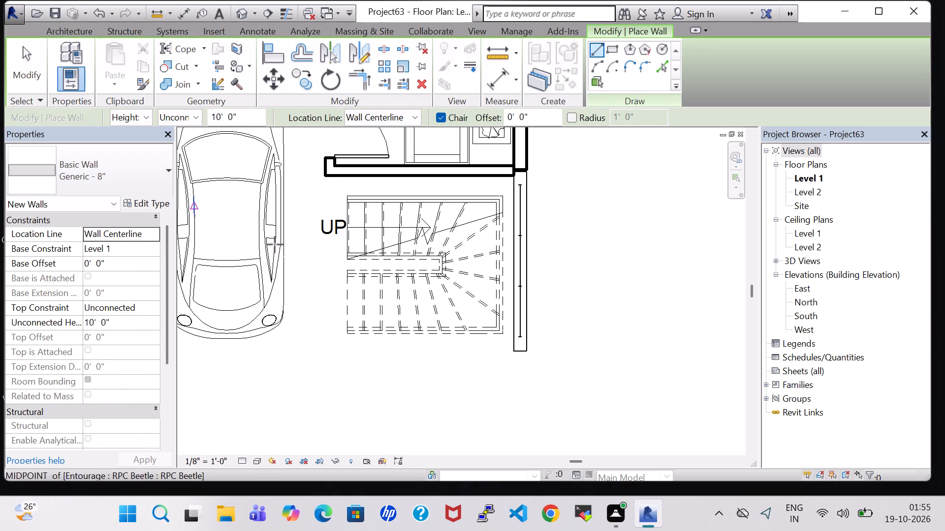
left_click(521, 349)
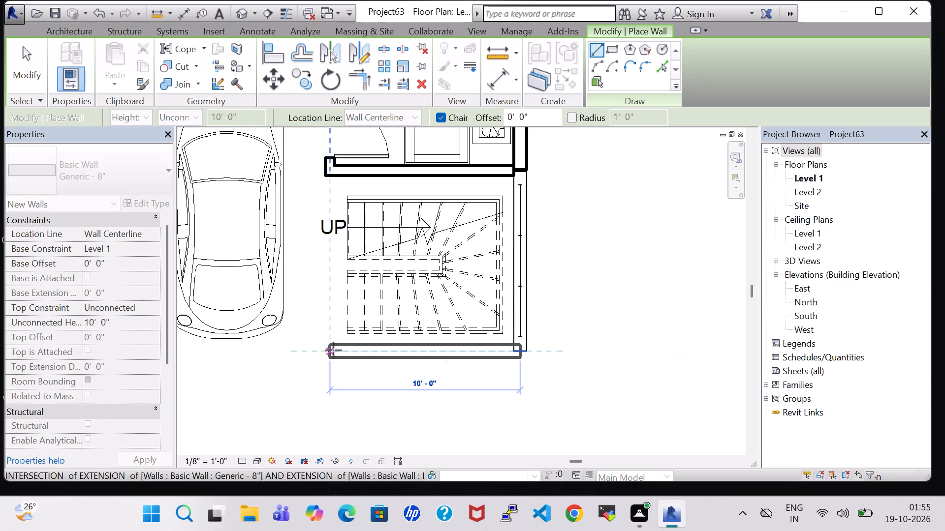
left_click(333, 350)
key("Escape")
key("Escape")
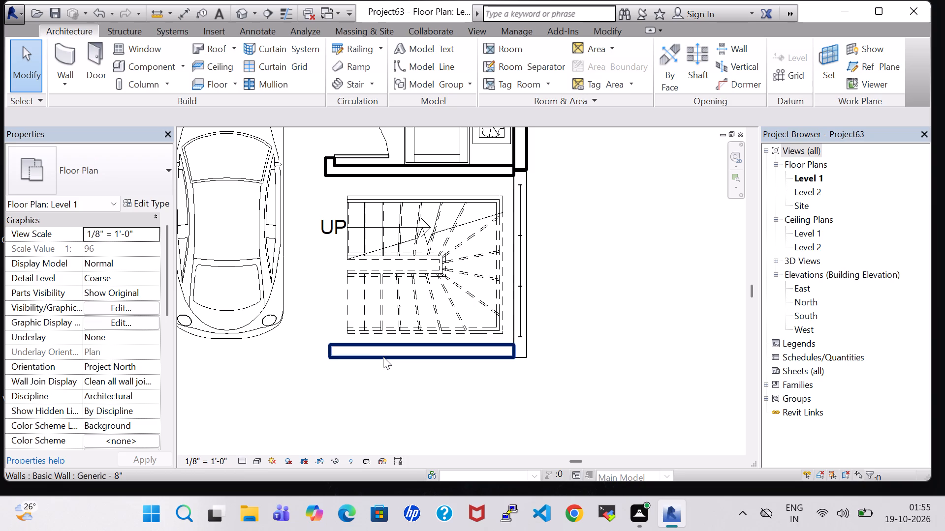
Set the unconnected height of the new wall south of the stair to 2' 0".
left_click(383, 354)
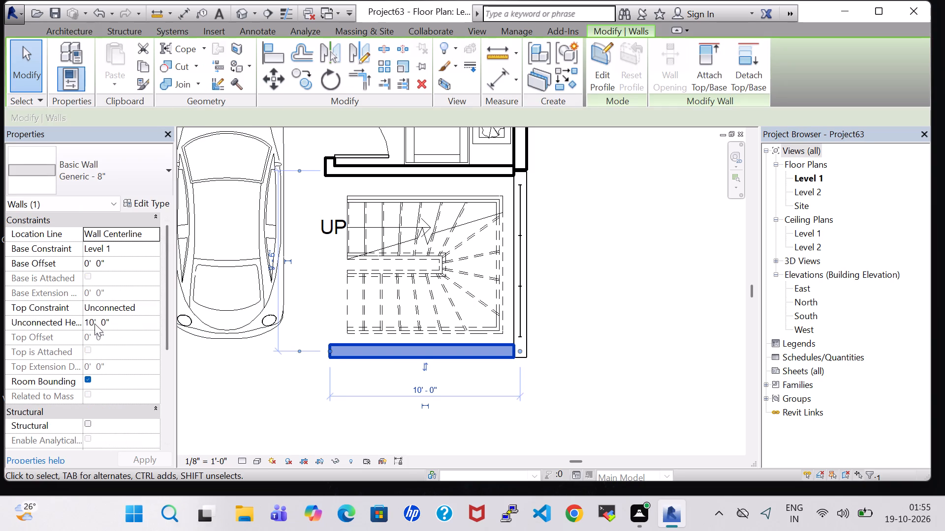
left_click(94, 324)
key("BackSpace")
key("BackSpace")
key("2")
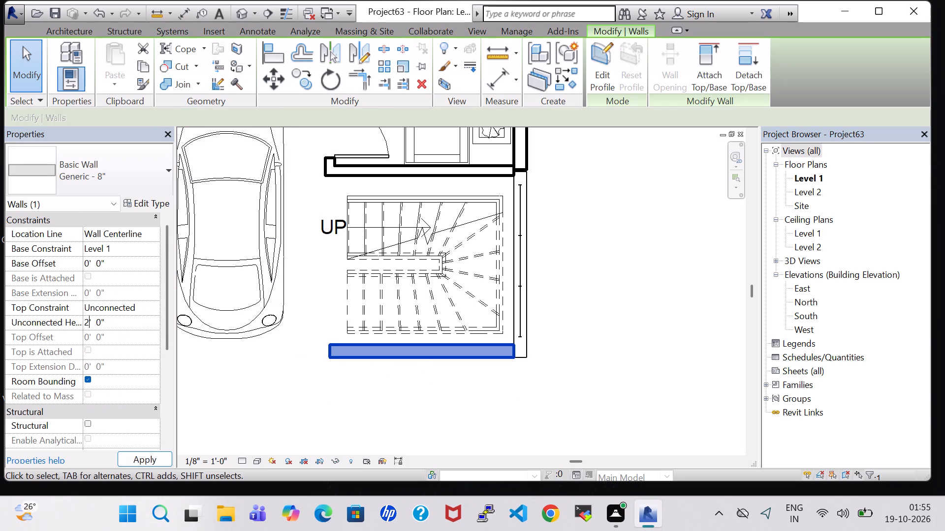
left_click(129, 458)
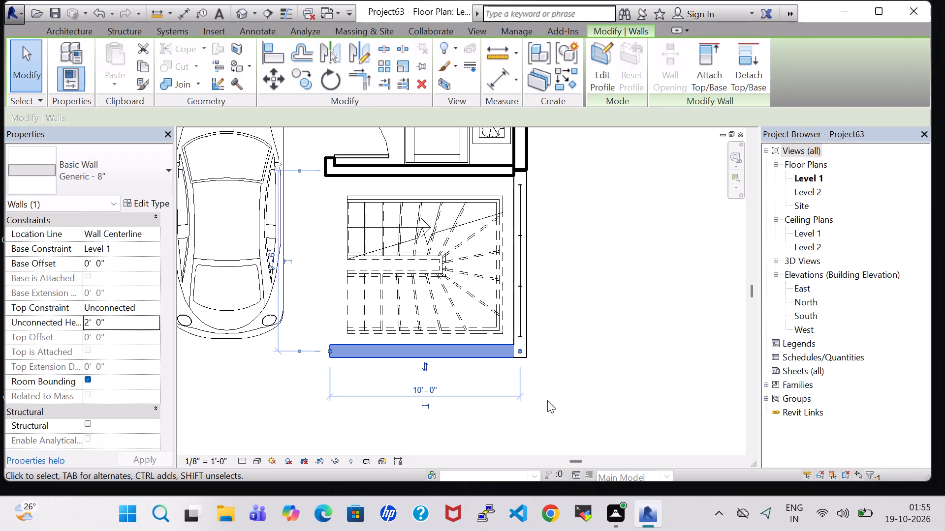
left_click(606, 356)
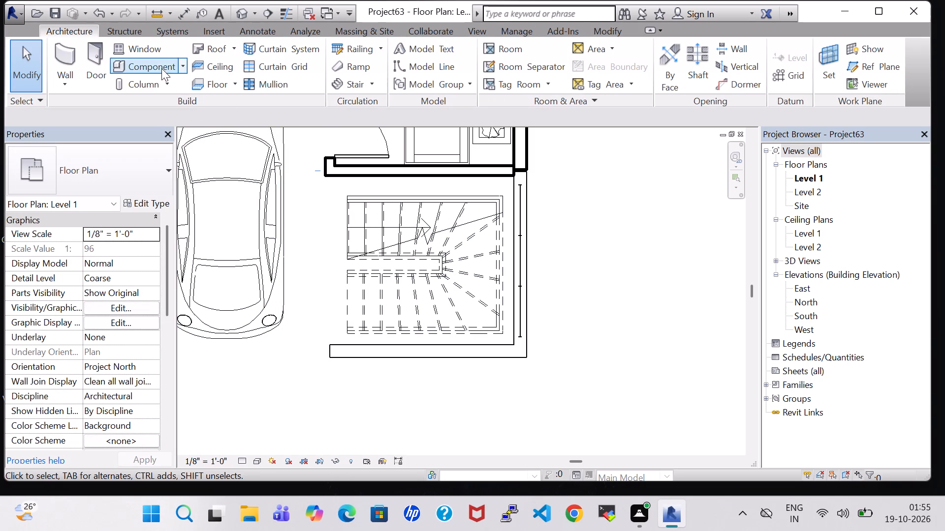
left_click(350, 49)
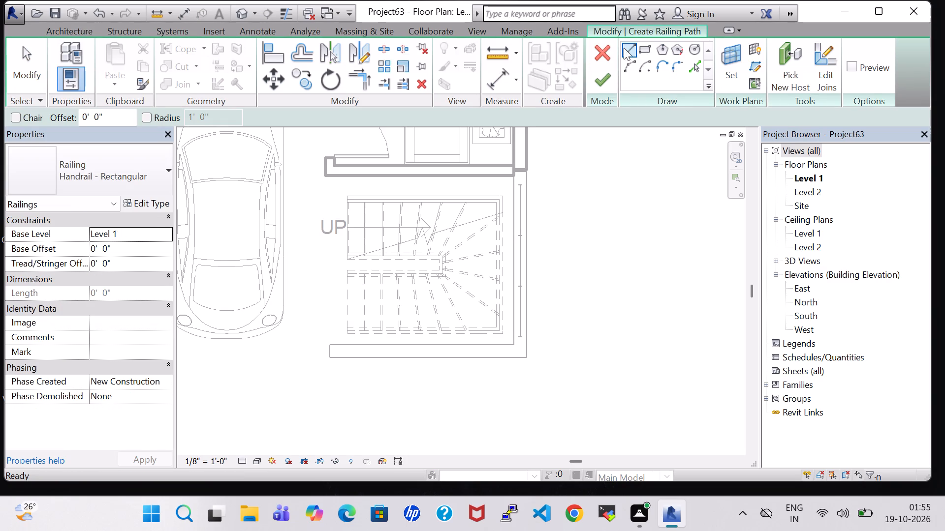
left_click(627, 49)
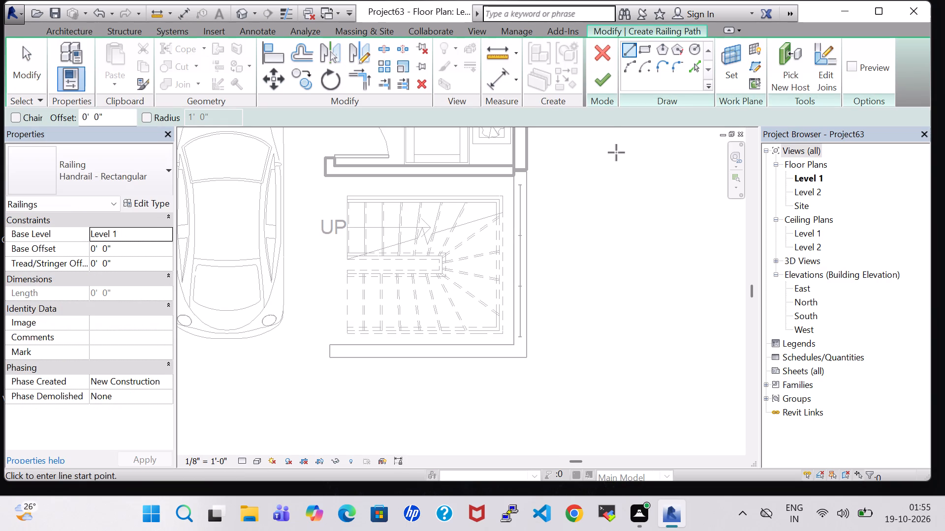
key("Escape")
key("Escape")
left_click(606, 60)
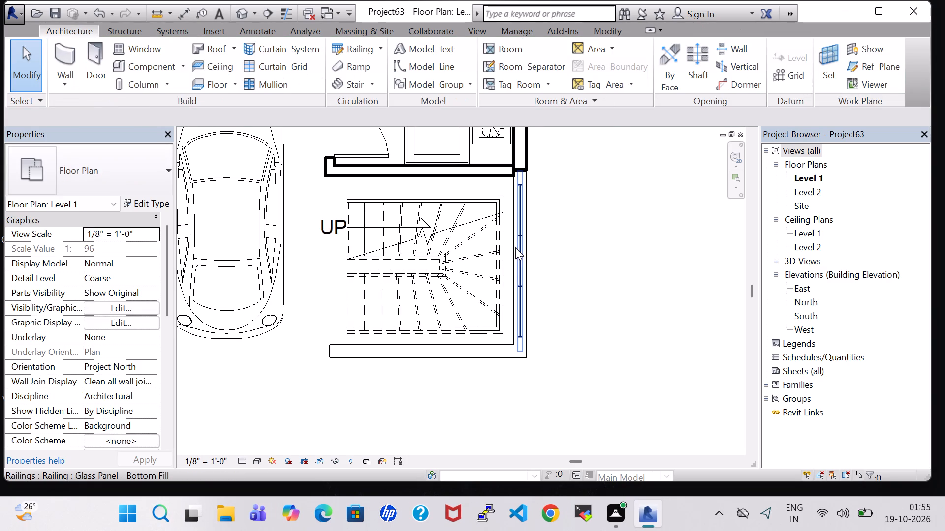
Extend the path of the glass panel railing east of the stair about 10' 0" west along the centerline of the low south wall.
left_click(521, 251)
left_click(601, 71)
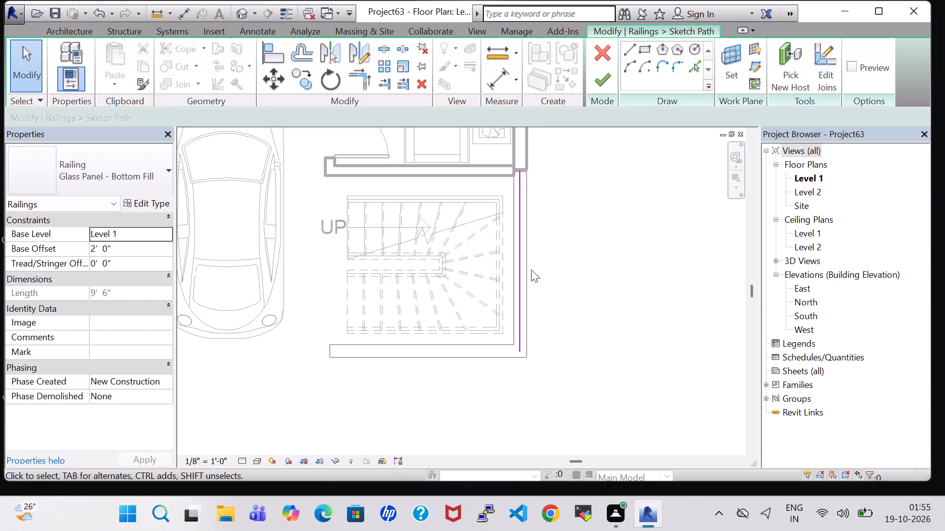
left_click(629, 52)
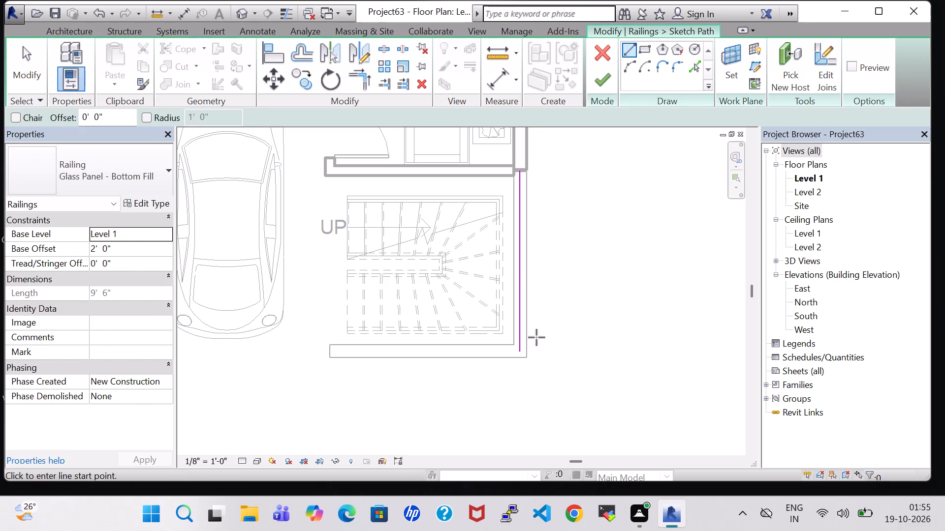
left_click(522, 349)
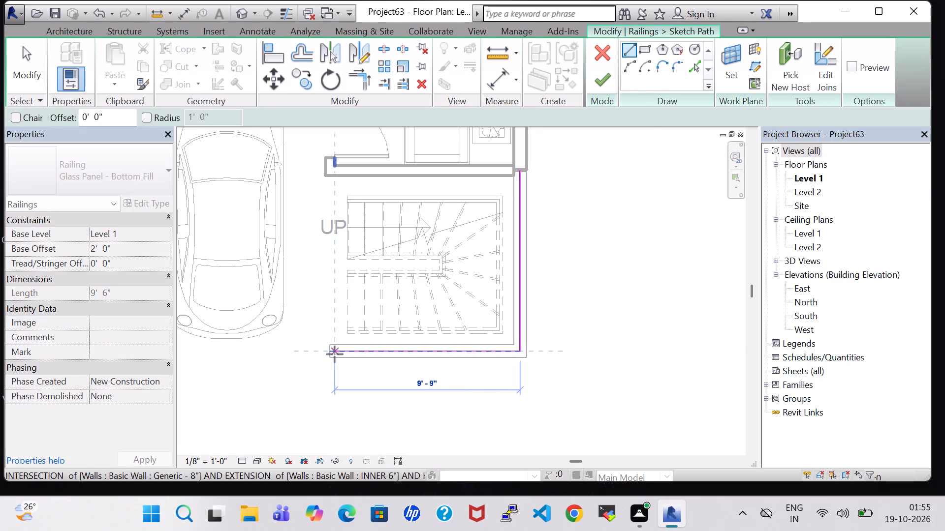
left_click(335, 354)
left_click(601, 84)
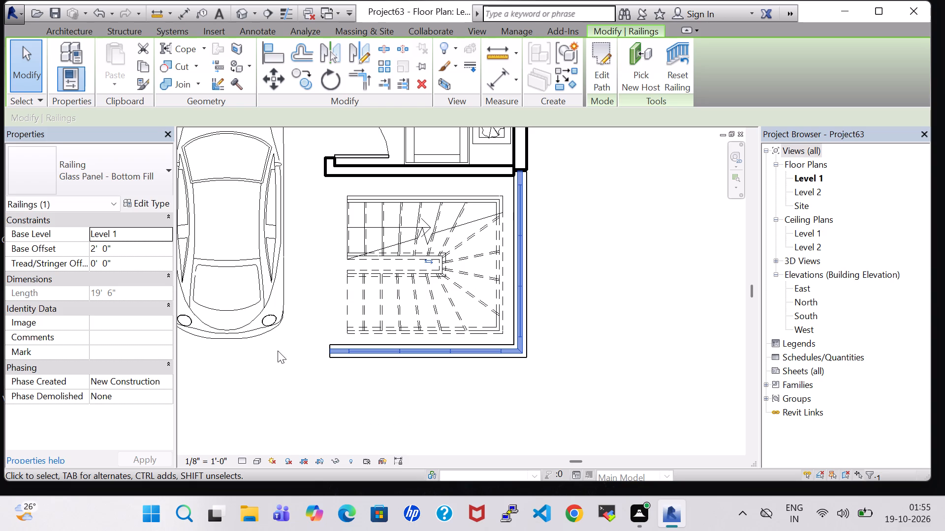
In the 3D view, nudge the stair's outer handrail three increments east.
left_click(241, 16)
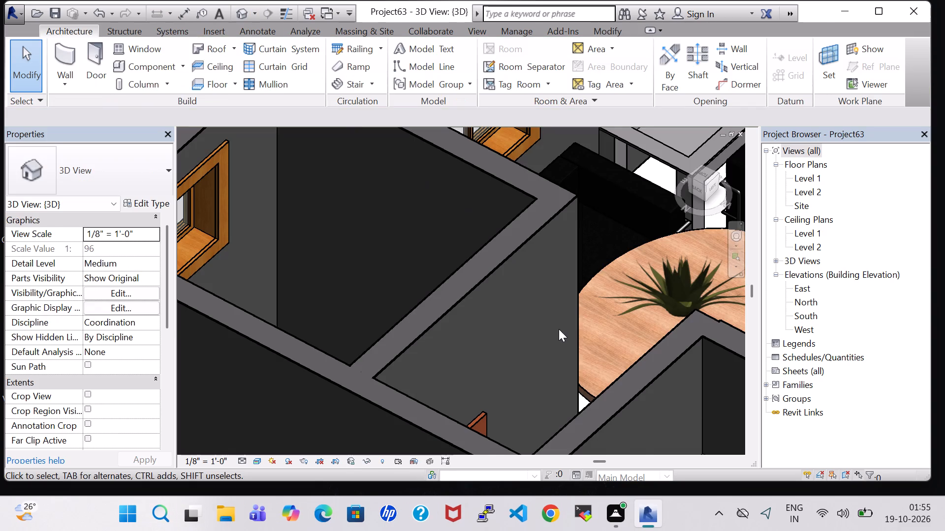
scroll(559, 333, "down", 10)
middle_click_drag(569, 342, 417, 253)
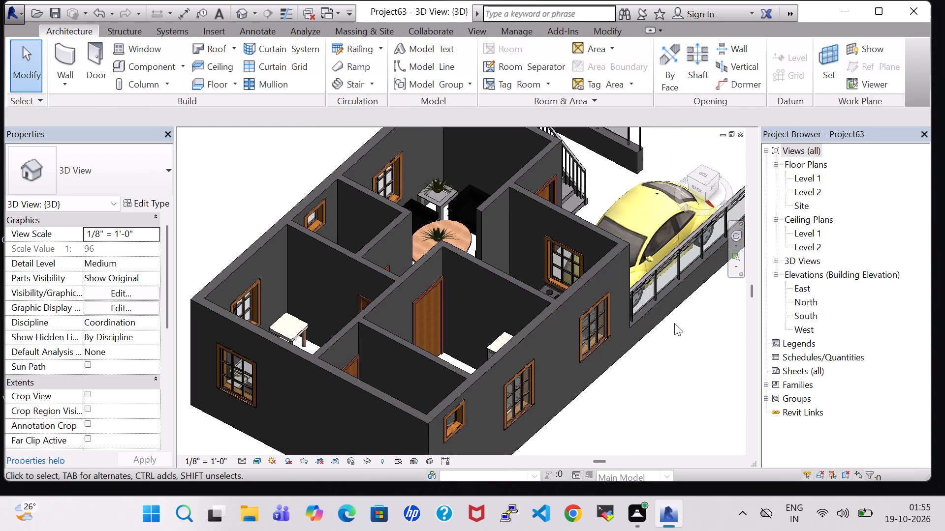
middle_click_drag(677, 331, 463, 322)
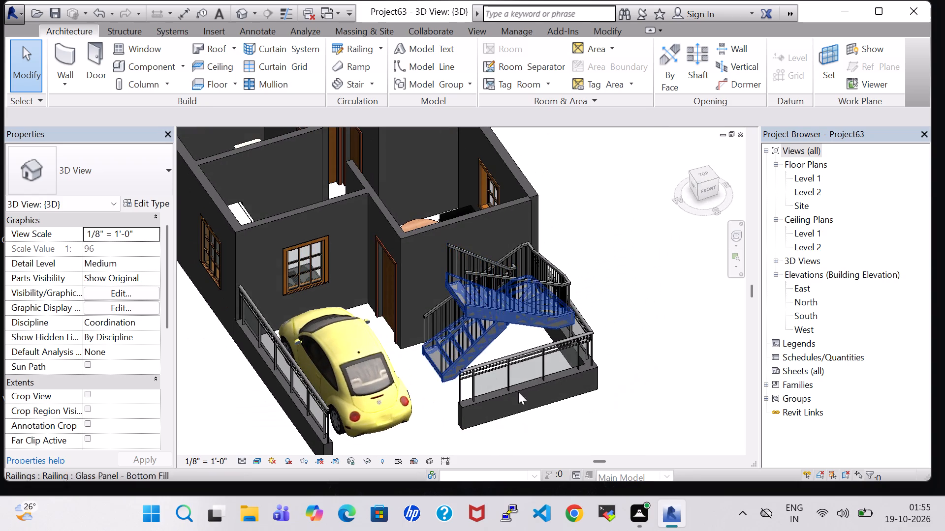
middle_click_drag(585, 427, 535, 411)
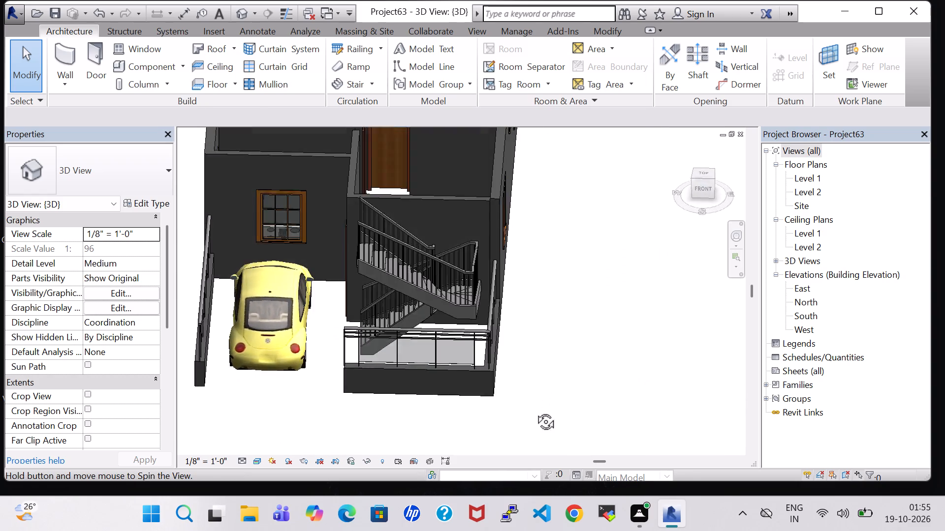
middle_click_drag(535, 411, 536, 429)
scroll(537, 418, "up", 1)
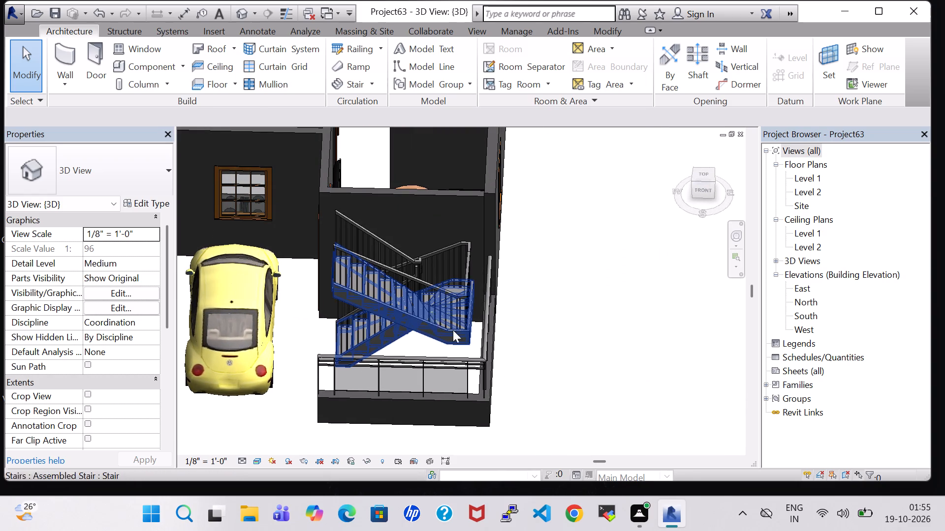
left_click(430, 312)
key("Right")
key("Right")
key("Right")
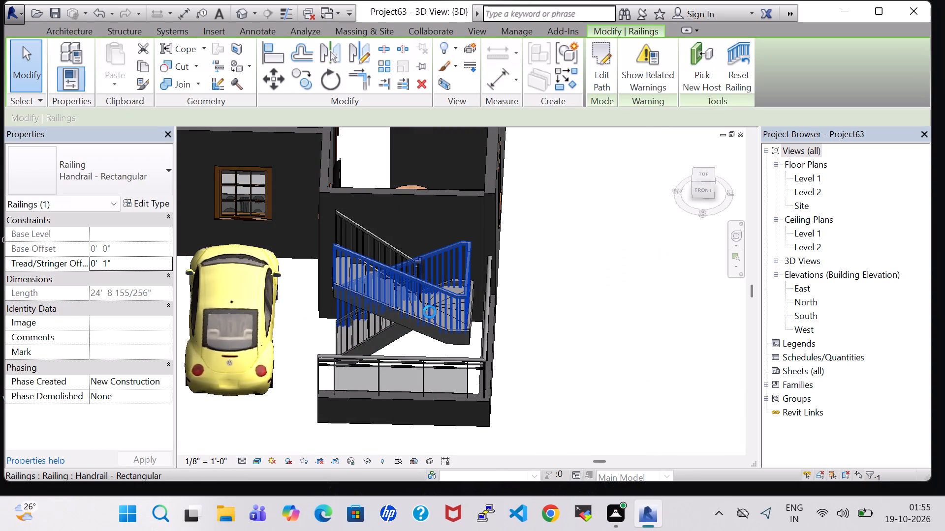
left_click(506, 342)
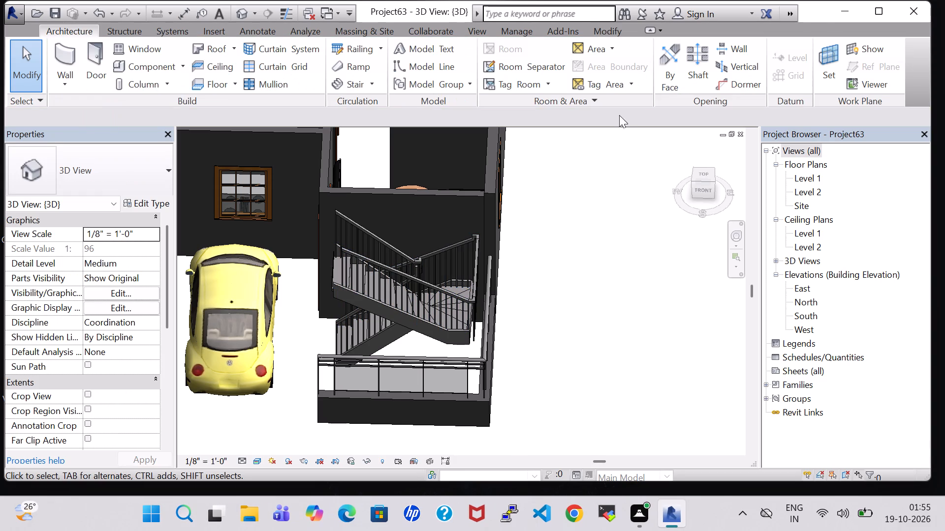
On Level 1, create a four-point toposurface at elevation 0' 0" covering the car bay between the house wall and the wall ends.
double_click(805, 179)
scroll(685, 304, "down", 3)
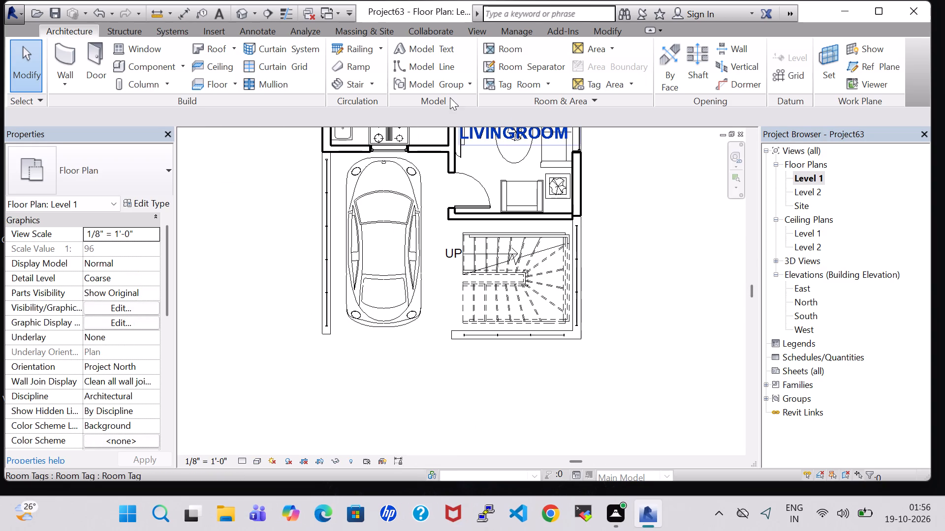
left_click(371, 34)
left_click(365, 58)
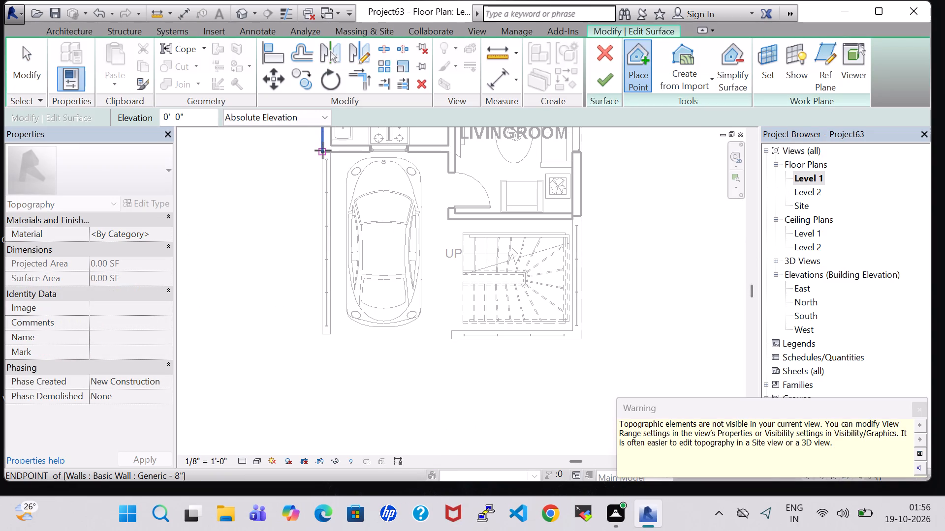
left_click(323, 150)
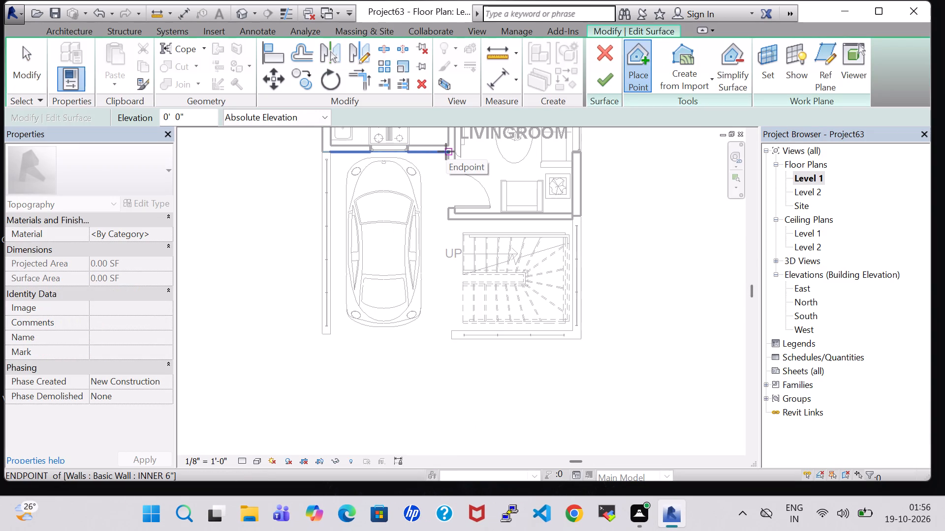
left_click(448, 153)
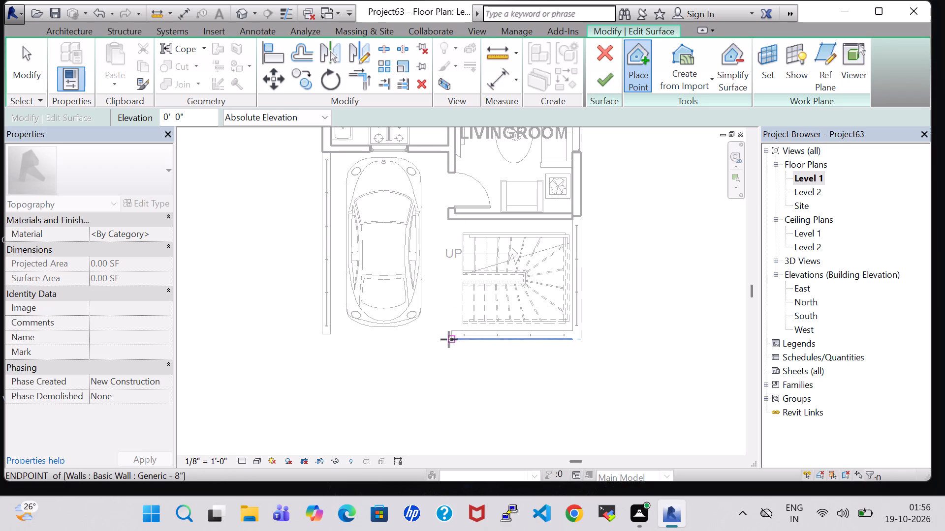
left_click(449, 339)
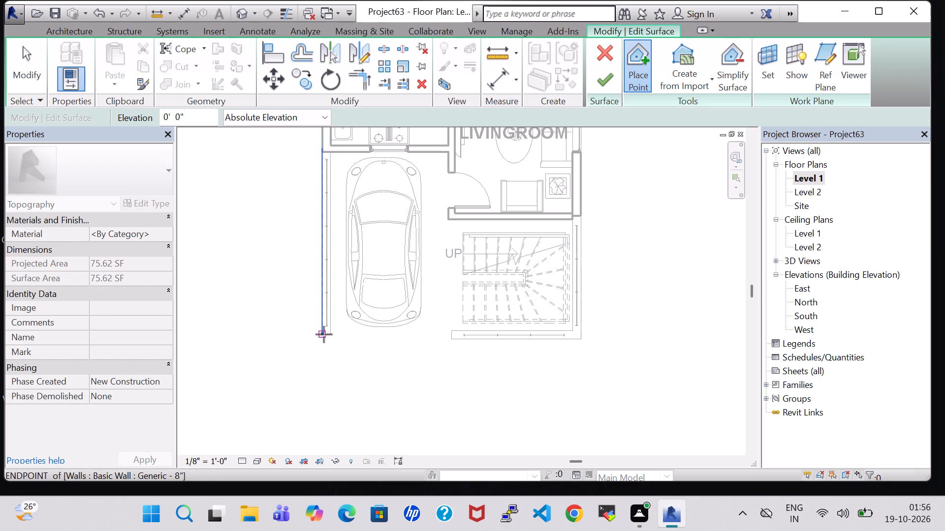
left_click(324, 334)
left_click(610, 83)
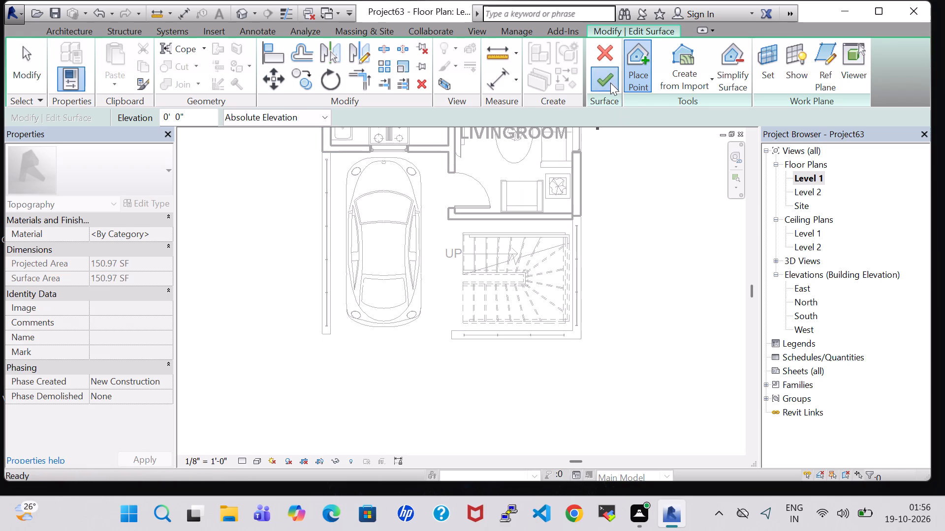
Create a second four-point toposurface at elevation 0' 0" covering the stair area, using its surrounding wall corners.
left_click(341, 61)
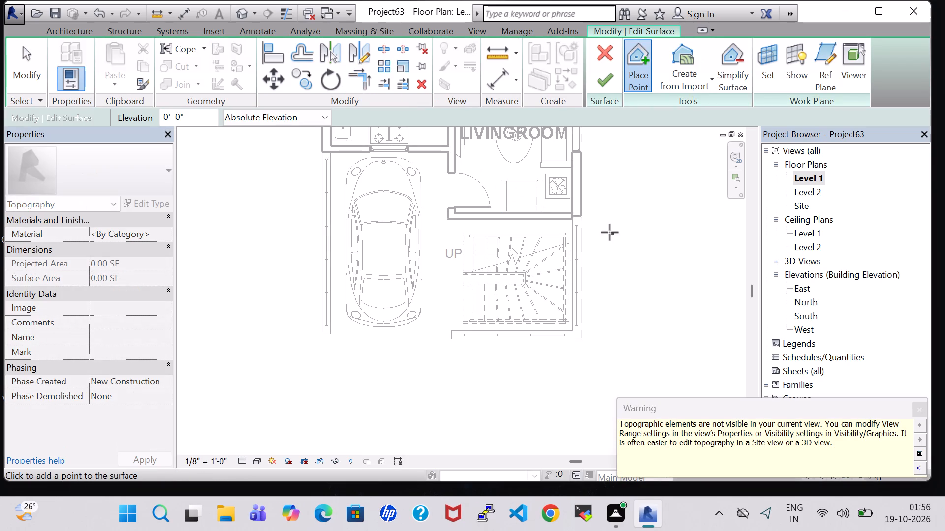
left_click(581, 216)
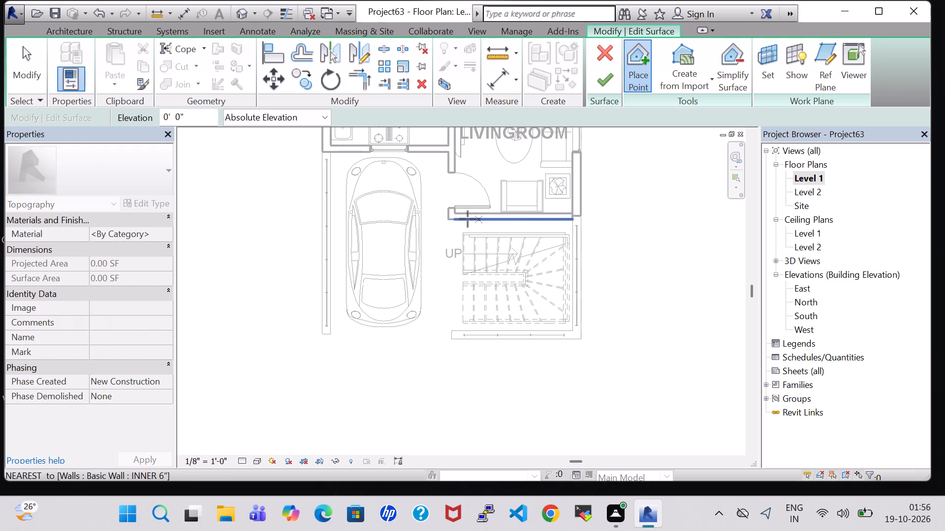
left_click(449, 220)
left_click(452, 341)
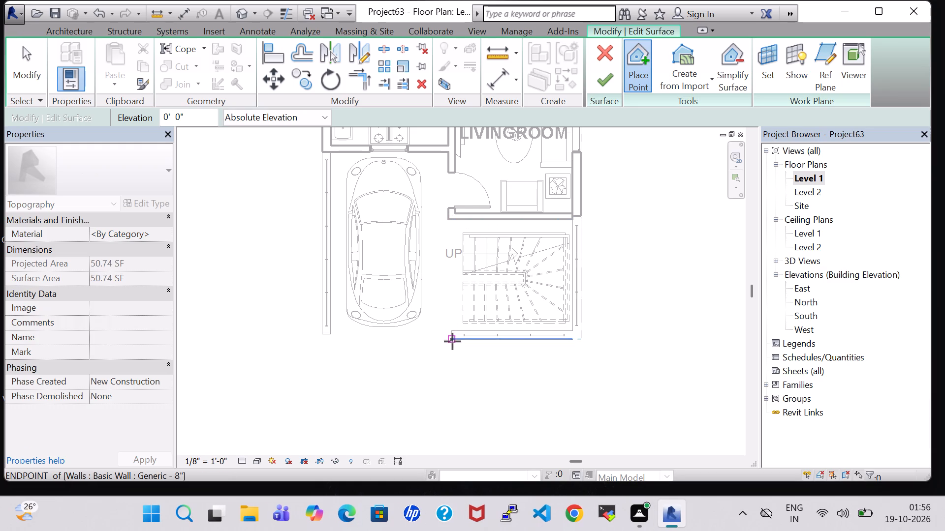
left_click(583, 337)
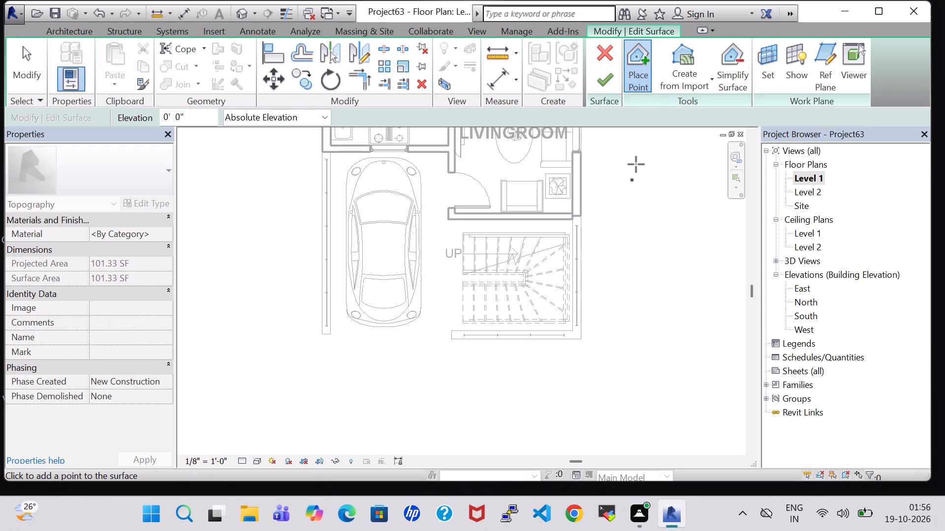
left_click(602, 83)
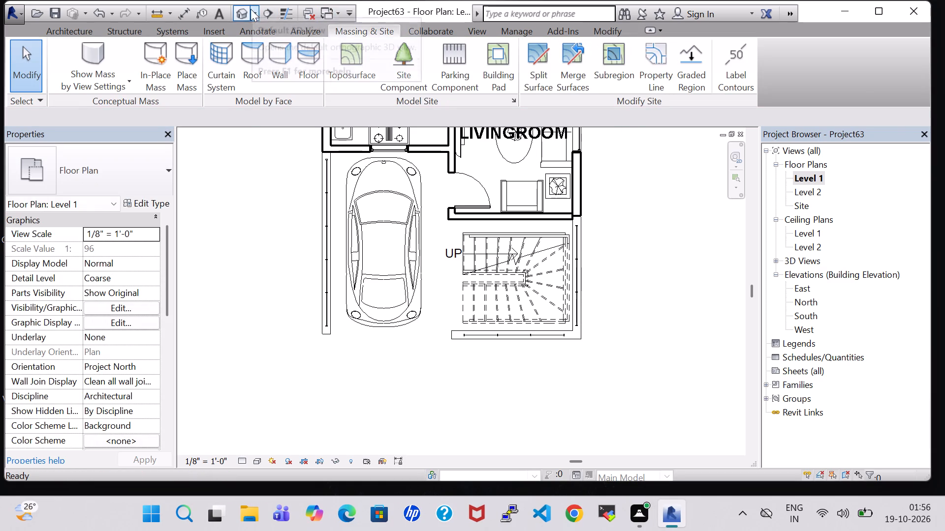
Check the new surfaces in 3D and, on Level 1, nudge the low wall west of the car bay two increments south.
left_click(242, 8)
middle_click_drag(601, 335, 668, 265)
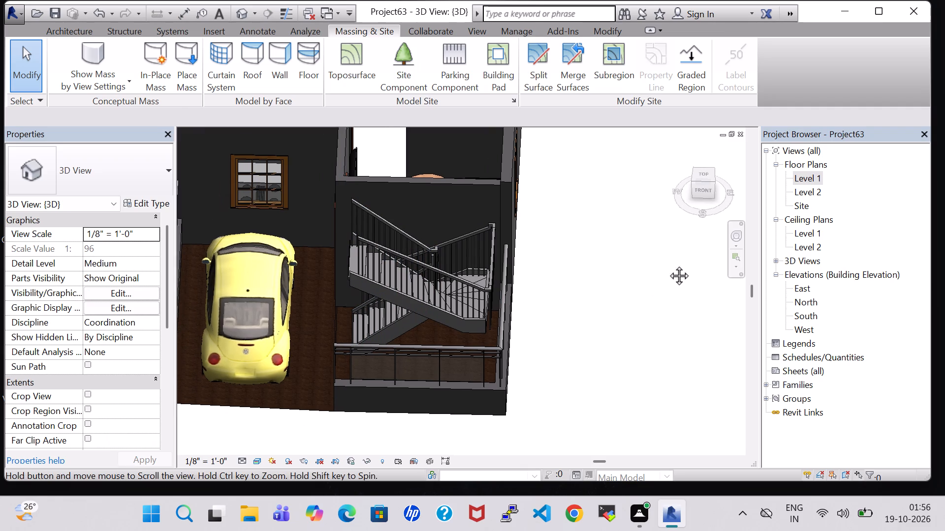
middle_click_drag(668, 265, 689, 249)
middle_click_drag(674, 224, 677, 315, "shift")
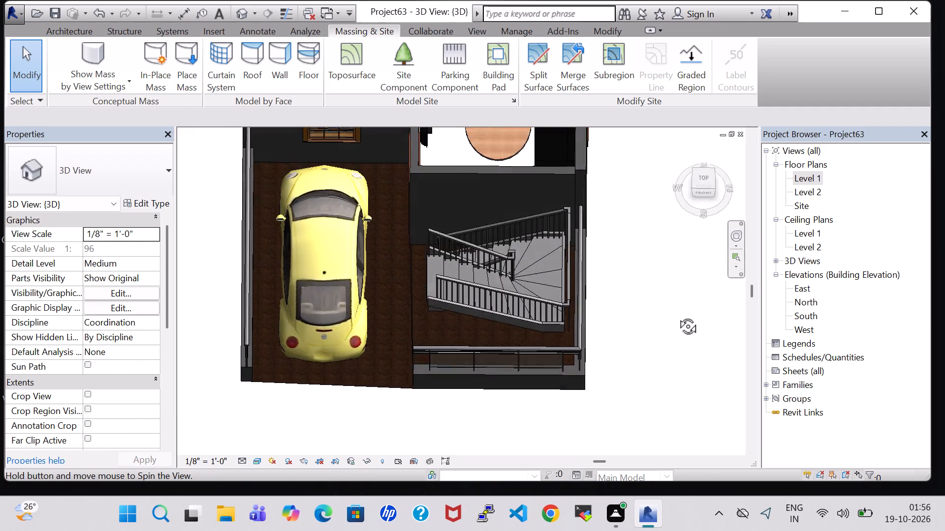
middle_click_drag(677, 315, 675, 348, "shift")
left_click(789, 170)
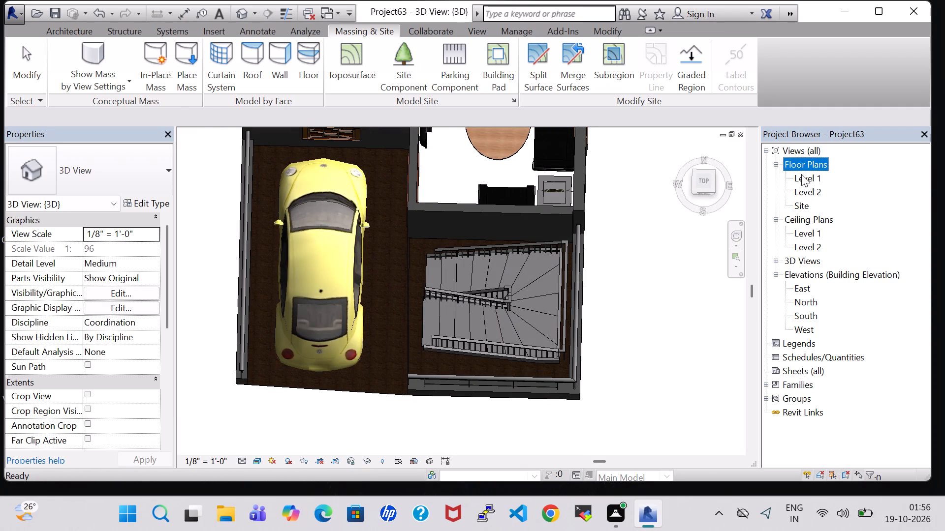
double_click(801, 174)
left_click(327, 330)
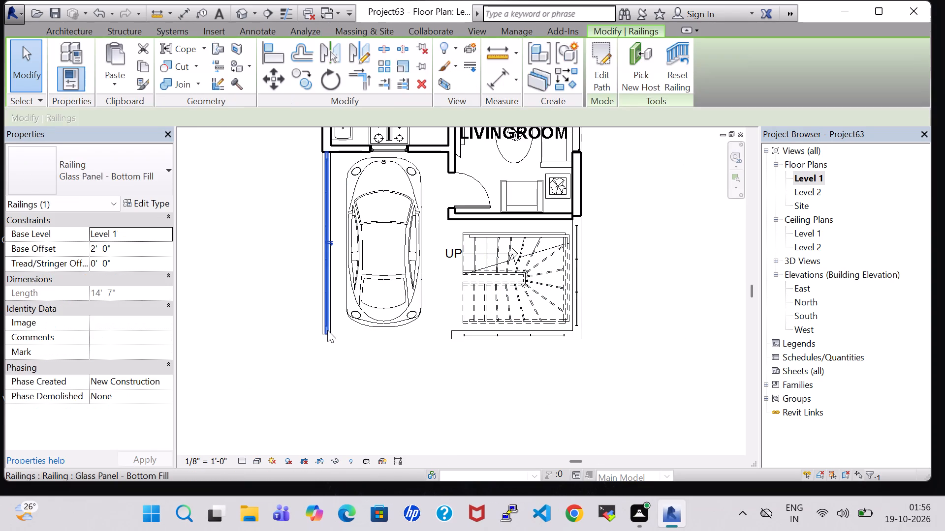
left_click(330, 344)
scroll(333, 335, "up", 3)
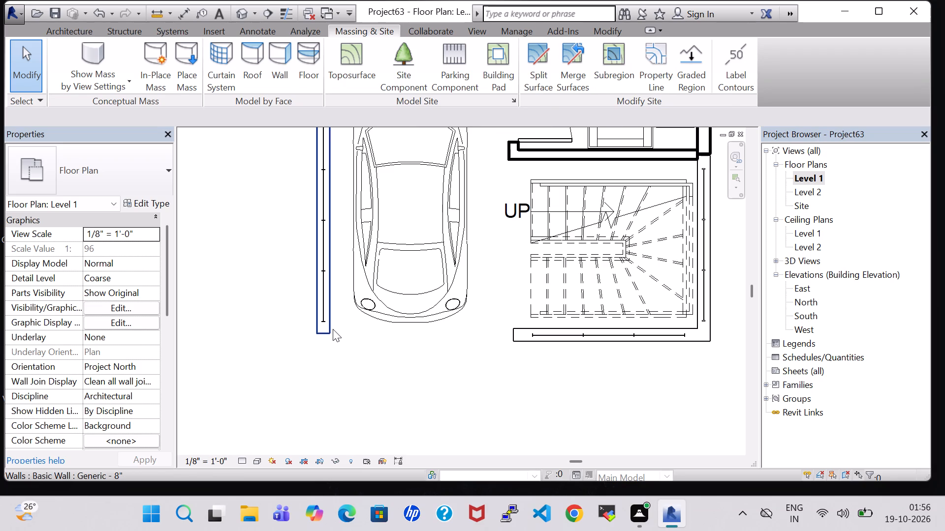
left_click(333, 329)
key("Down")
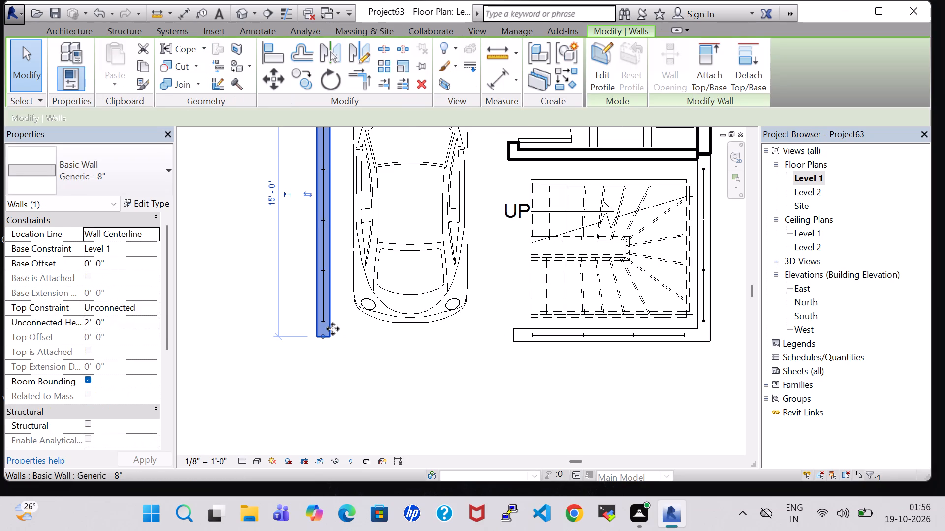
key("Down")
left_click(373, 365)
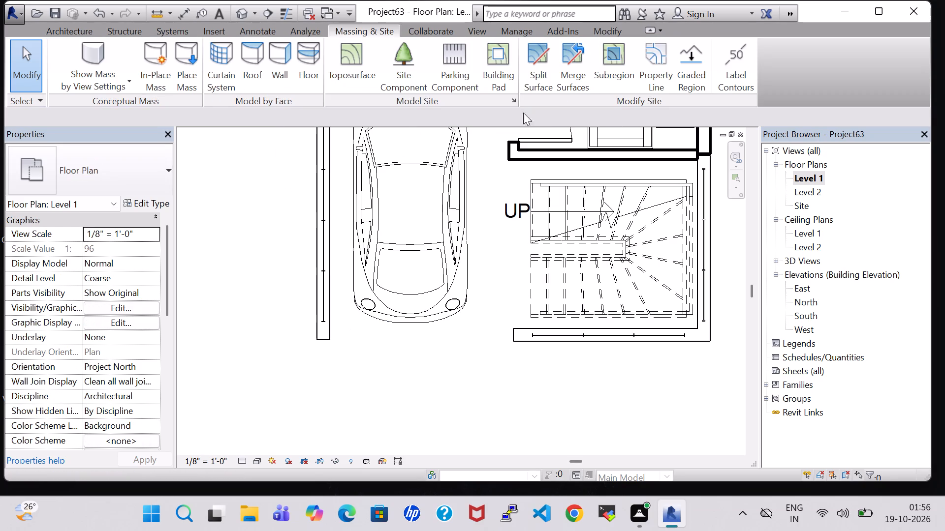
In 3D, edit the car bay toposurface by adding a point at elevation 0' 0" on the west low wall's outer south corner.
left_click(242, 11)
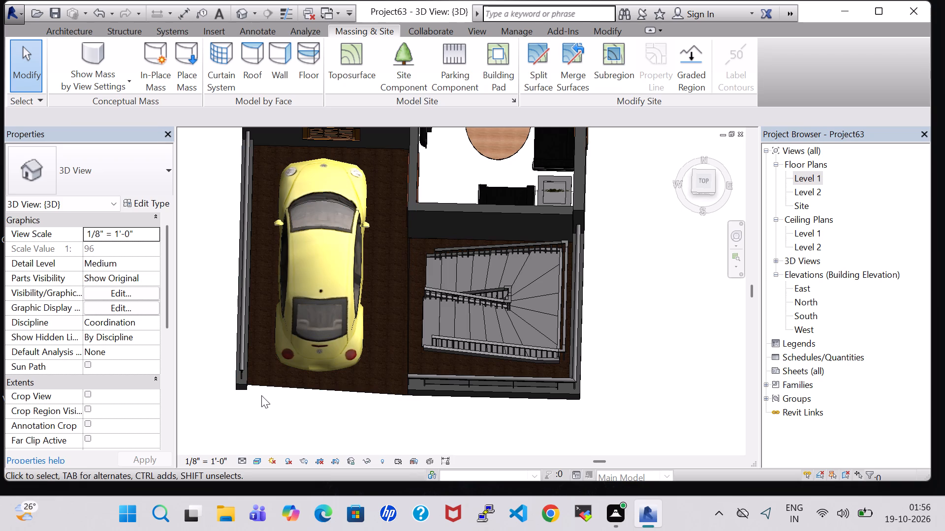
left_click(270, 386)
left_click(597, 63)
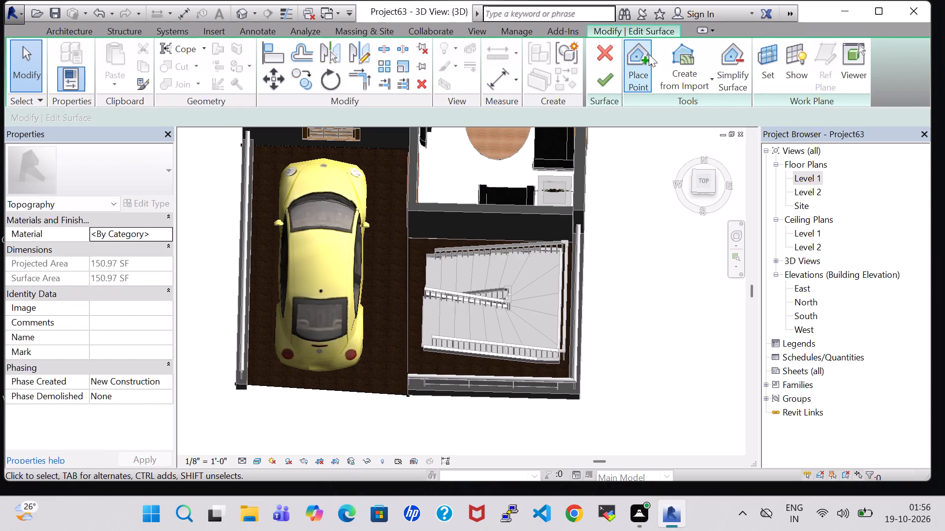
left_click(649, 54)
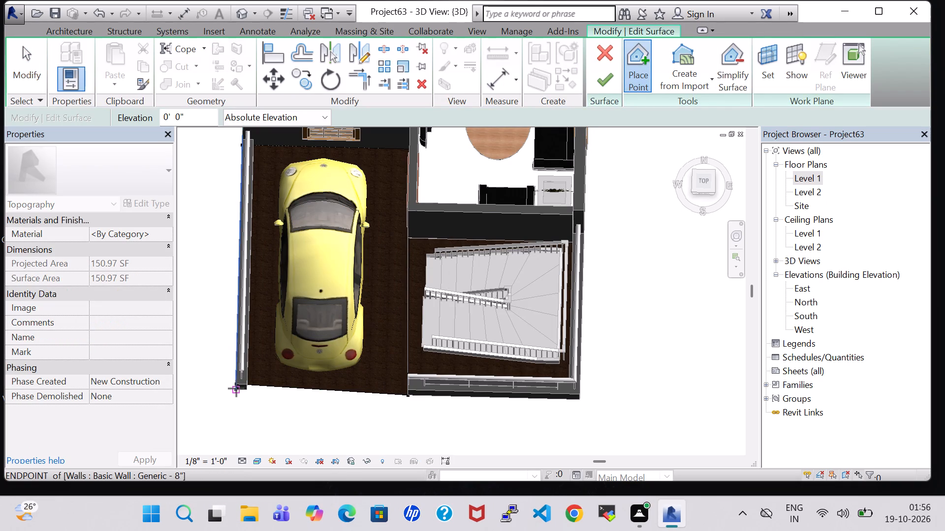
left_click(236, 388)
left_click(614, 83)
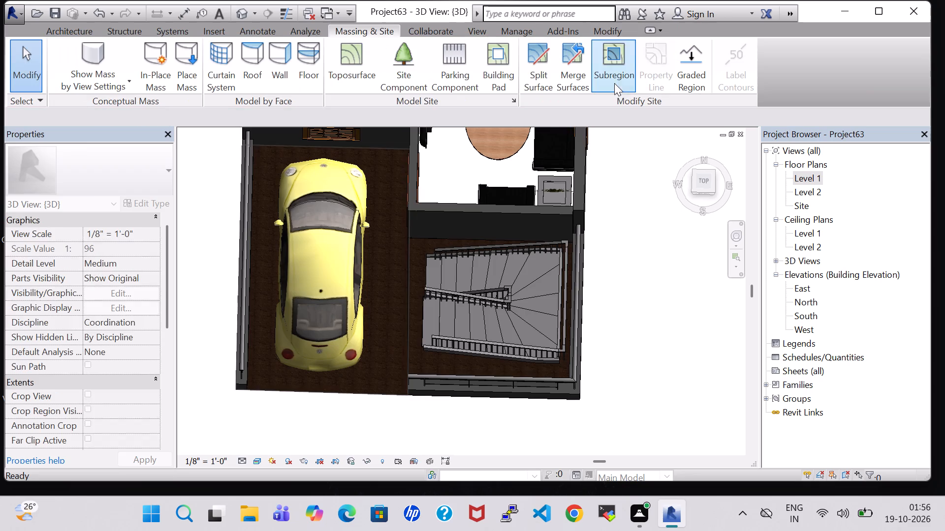
middle_click_drag(639, 301, 663, 183)
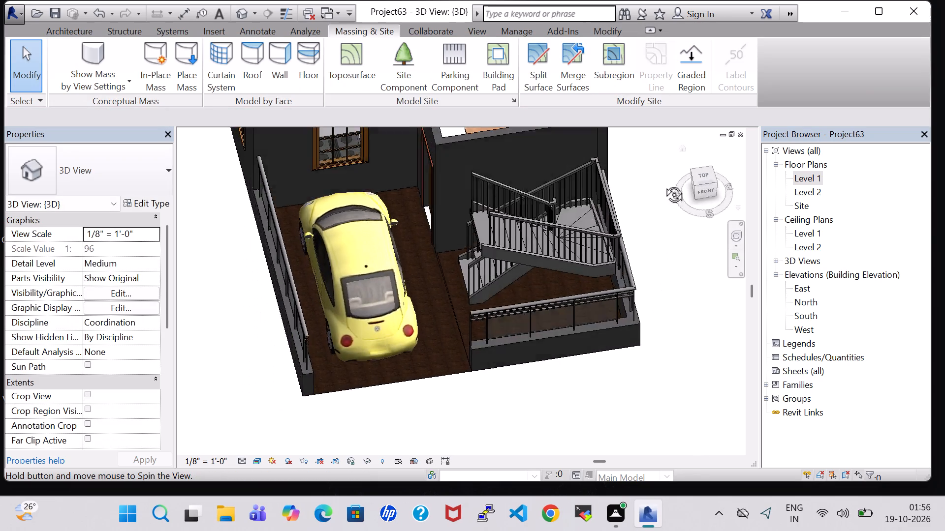
middle_click_drag(663, 183, 661, 125)
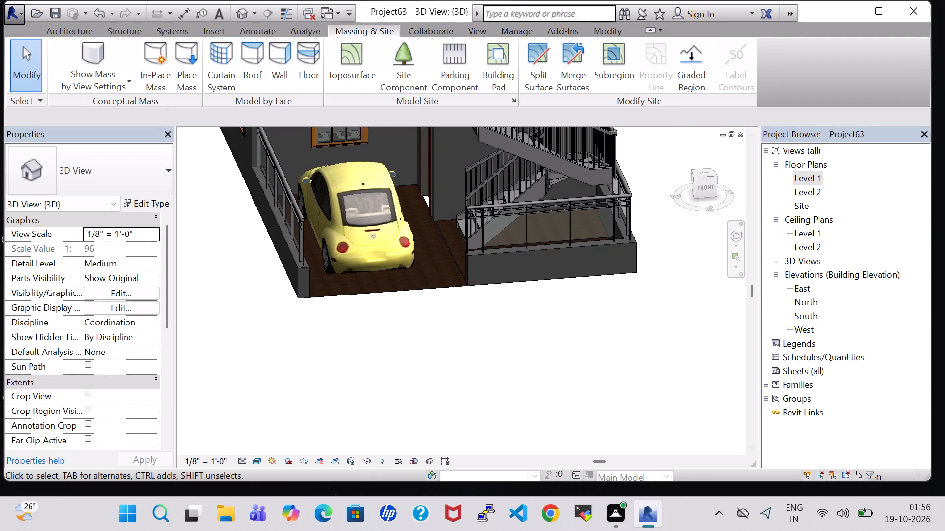
On Level 1, start a Generic - 12" floor and sketch its boundary along the house's outer north and east wall faces.
double_click(814, 176)
scroll(529, 210, "down", 2)
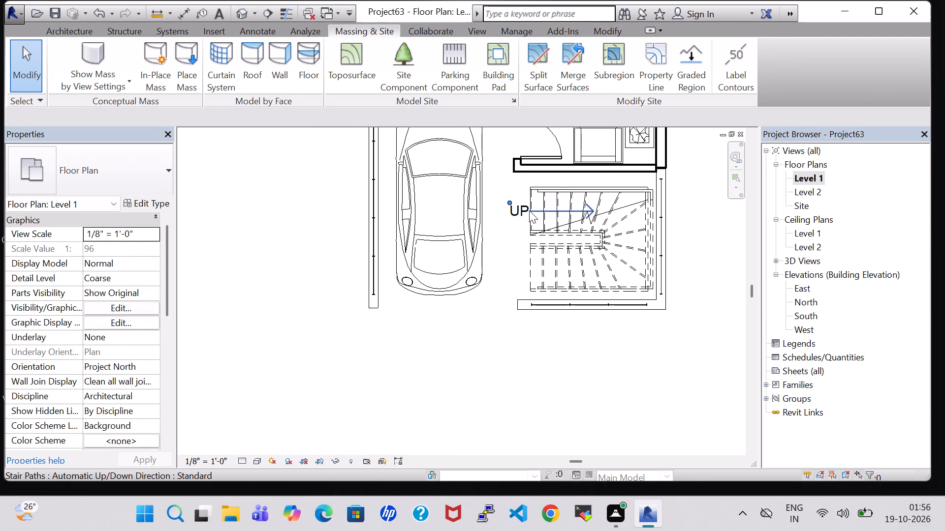
middle_click_drag(529, 210, 514, 270)
scroll(516, 267, "down", 2)
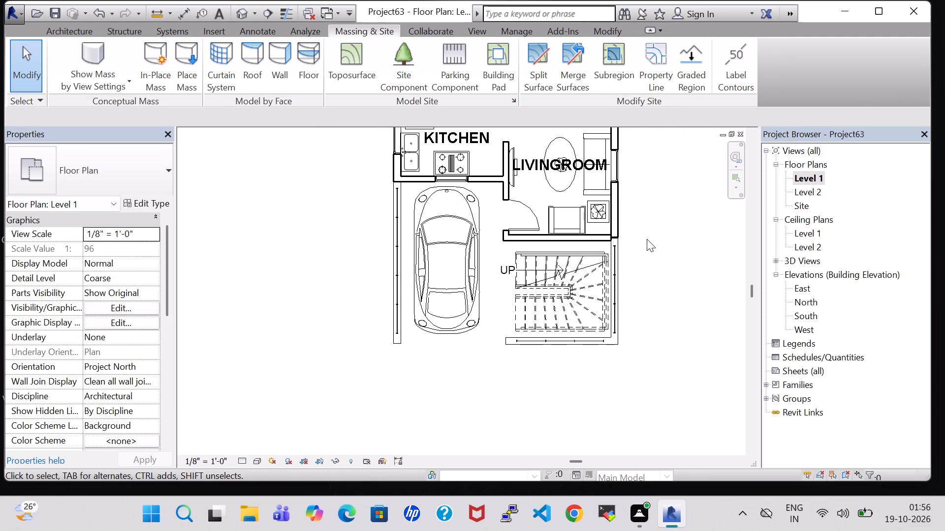
middle_click_drag(648, 236, 632, 325)
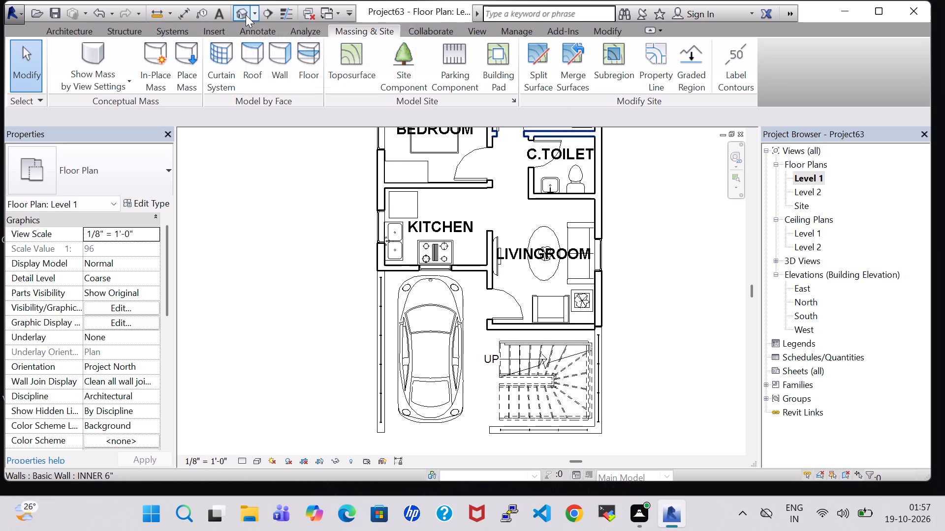
left_click(75, 27)
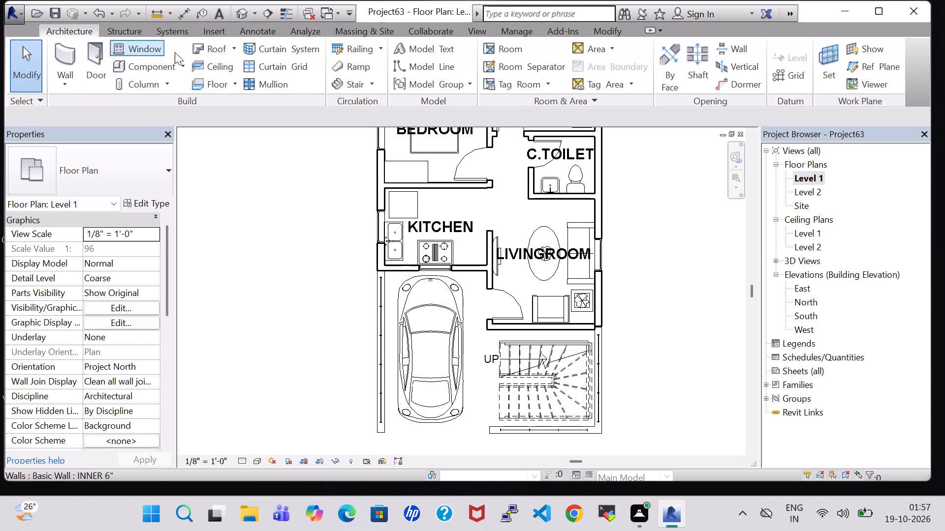
left_click(217, 82)
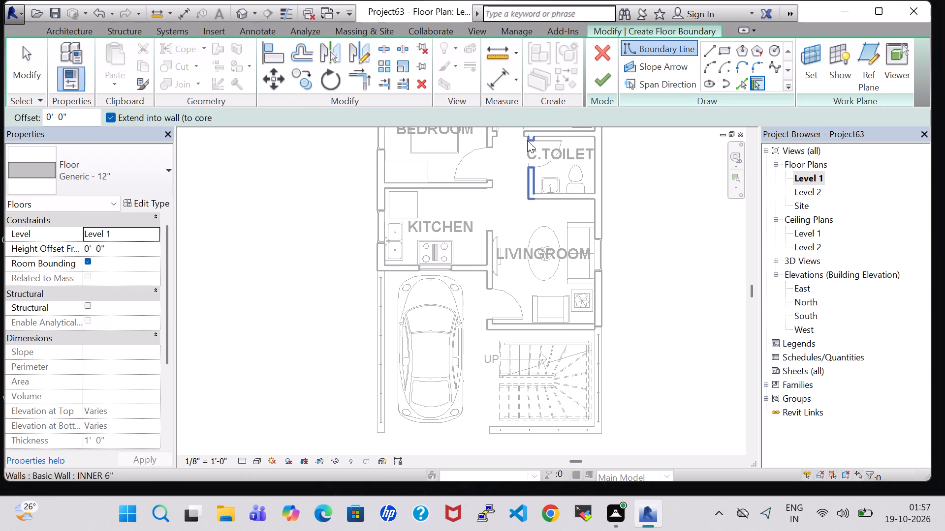
left_click(711, 49)
middle_click_drag(663, 150, 663, 197)
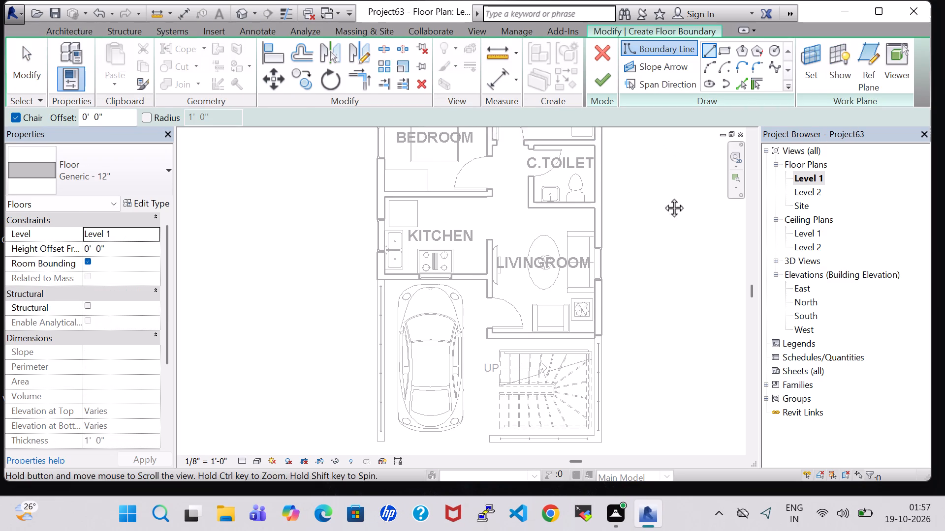
middle_click_drag(663, 197, 663, 285)
left_click(376, 157)
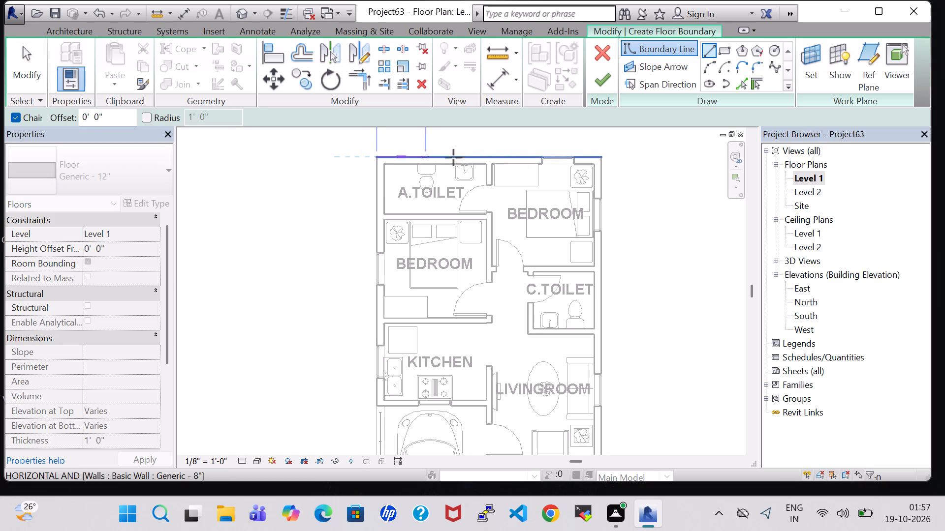
left_click(602, 155)
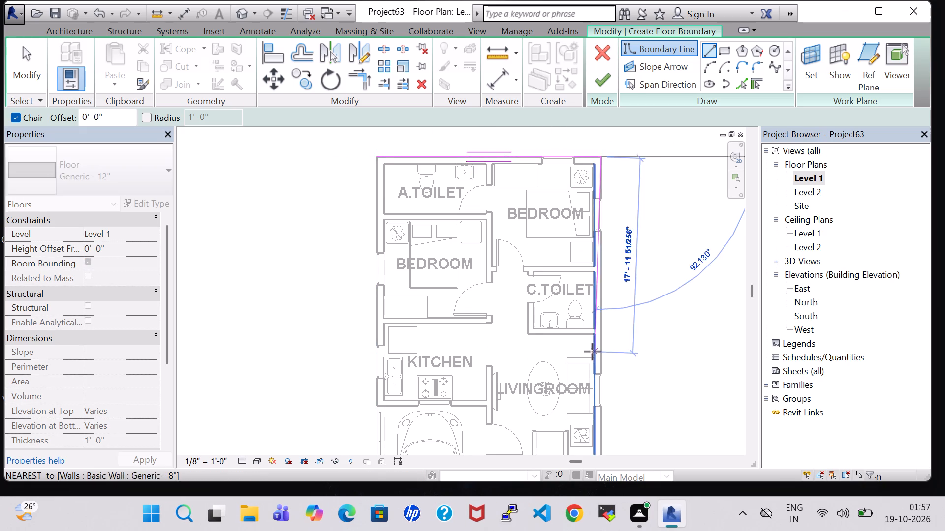
middle_click_drag(594, 352, 618, 247)
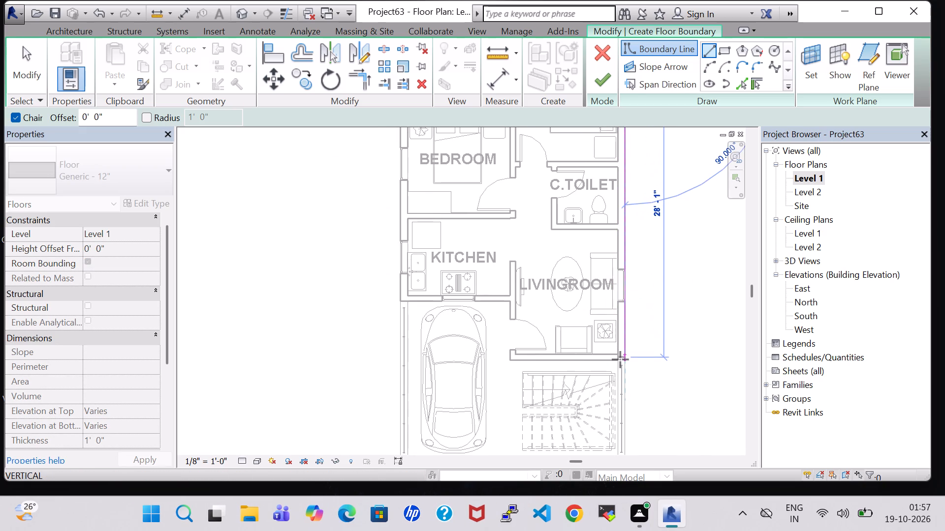
scroll(620, 359, "up", 4)
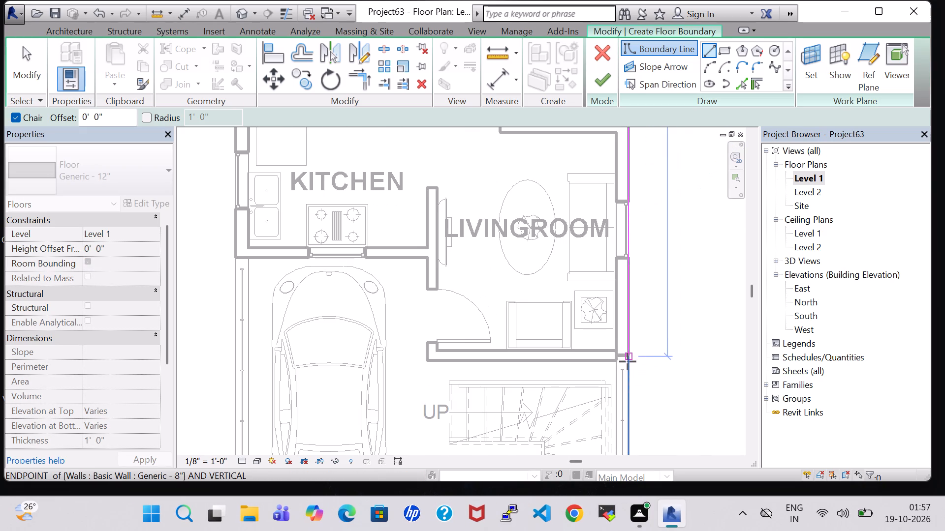
scroll(628, 361, "up", 4)
left_click(629, 360)
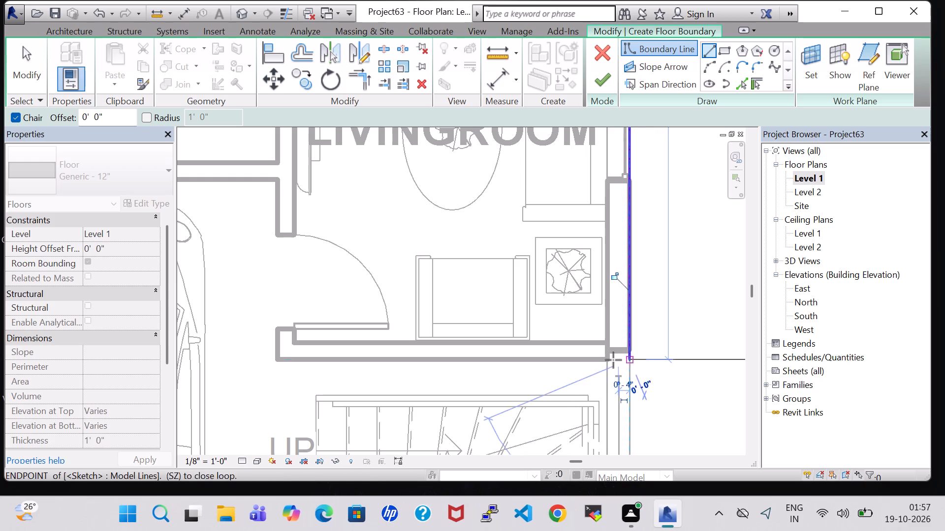
Complete the floor boundary along the stepped living room and kitchen south walls and the west wall, closing at the northwest corner, and finish the floor.
left_click(279, 360)
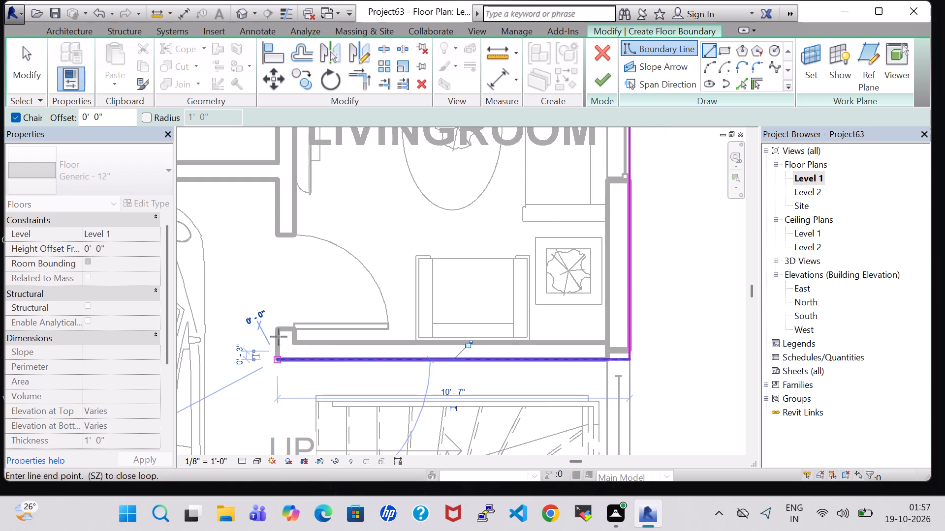
left_click(279, 182)
middle_click_drag(278, 182, 504, 193)
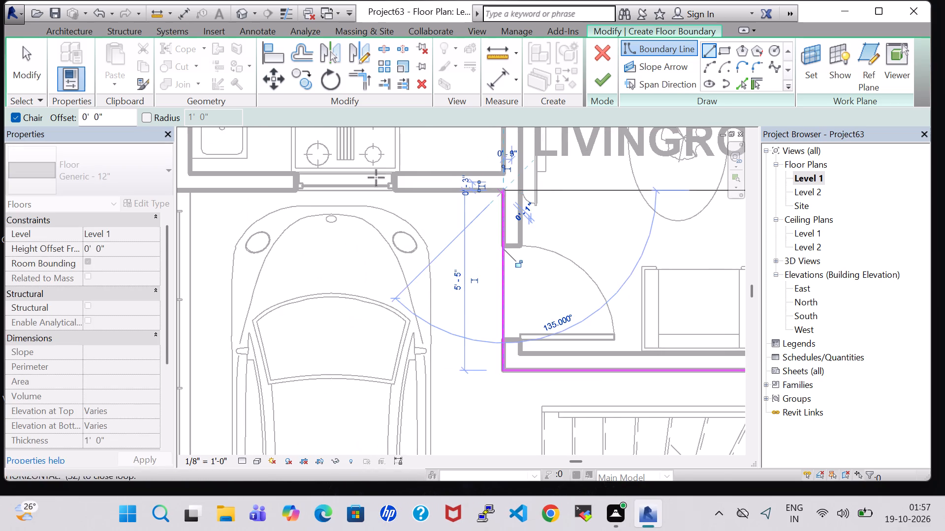
middle_click_drag(229, 190, 378, 215)
scroll(378, 215, "up", 1)
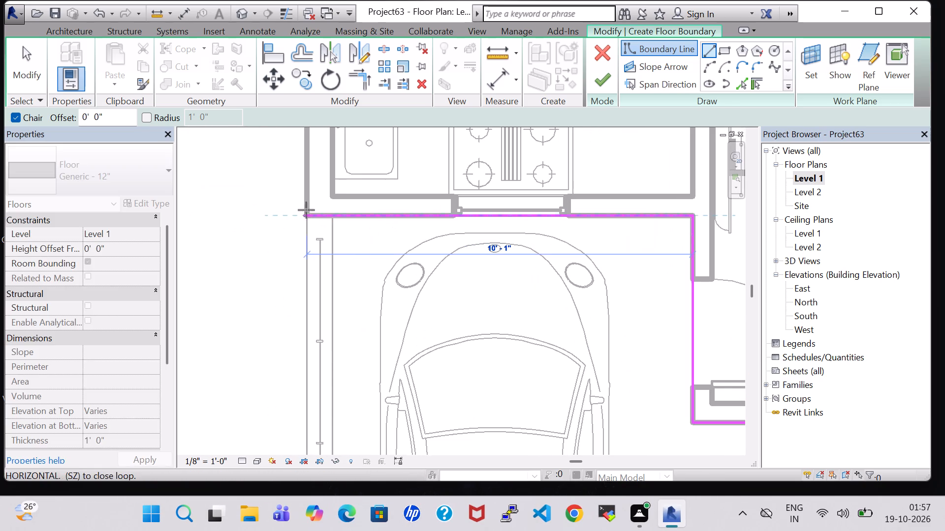
left_click(309, 217)
middle_click_drag(307, 182, 320, 415)
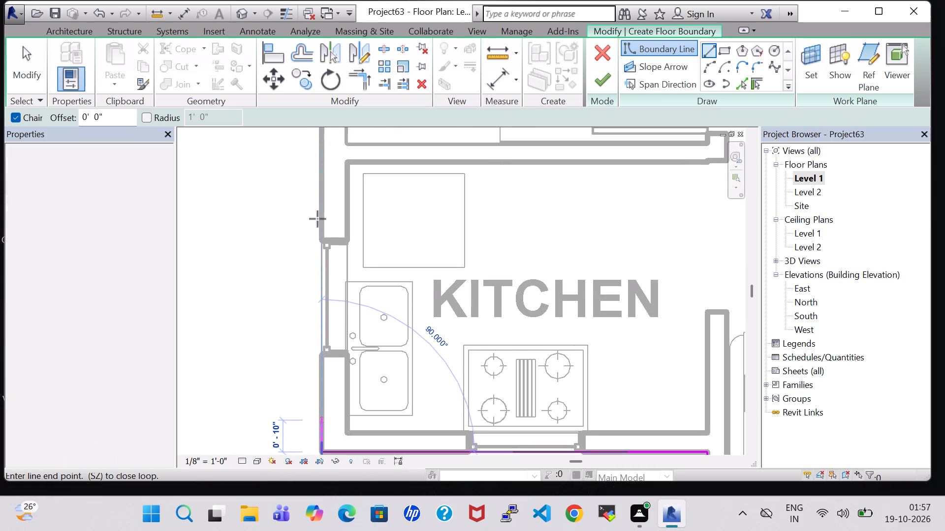
scroll(321, 214, "up", 1)
middle_click_drag(321, 214, 315, 452)
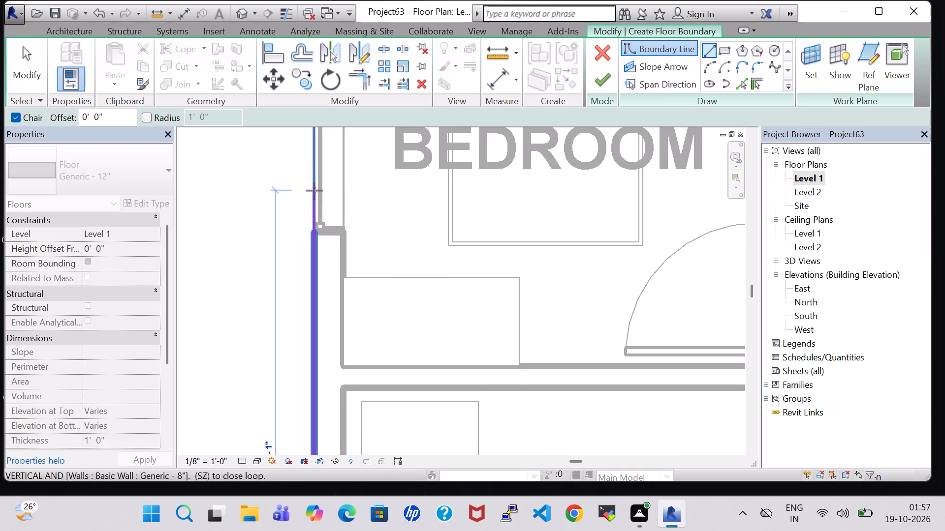
middle_click_drag(314, 191, 324, 451)
scroll(326, 209, "up", 1)
middle_click_drag(326, 209, 326, 522)
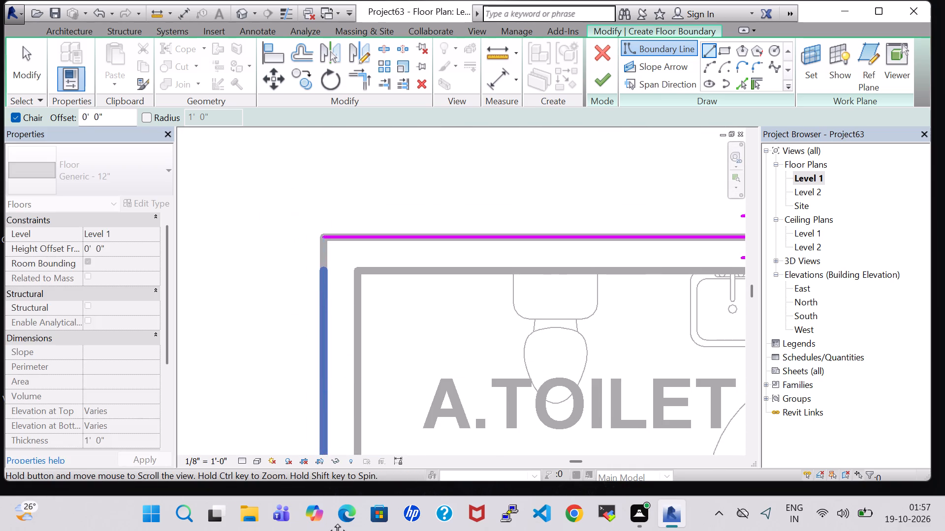
middle_click_drag(326, 522, 320, 504)
left_click(317, 236)
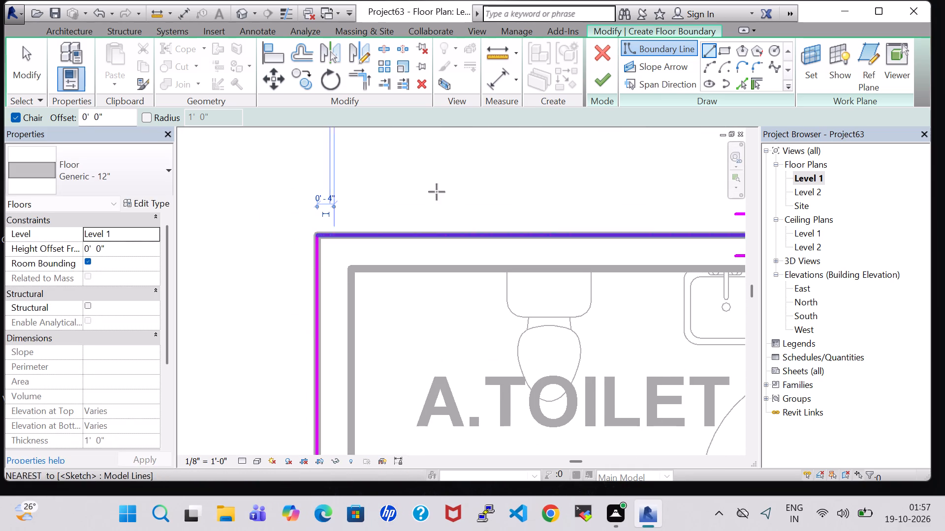
left_click(613, 78)
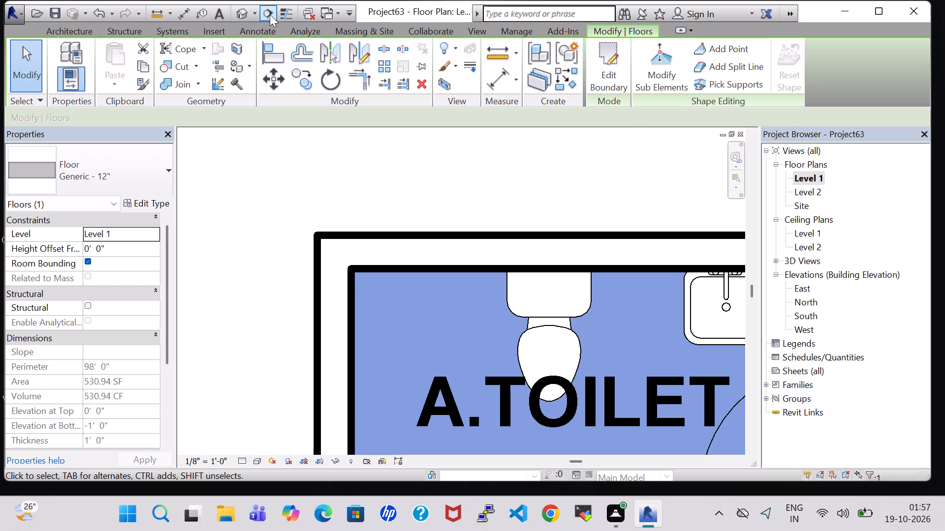
Examine the new house floor in 3D from above, the front and the west side, comparing its level with the car bay and stair ground.
left_click(244, 10)
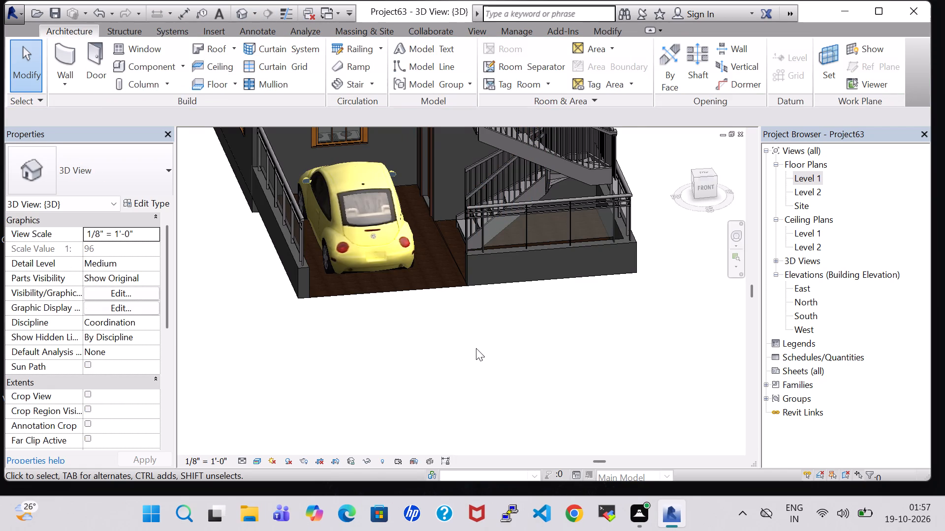
middle_click_drag(476, 345, 466, 468, "shift")
middle_click_drag(636, 188, 639, 192, "shift")
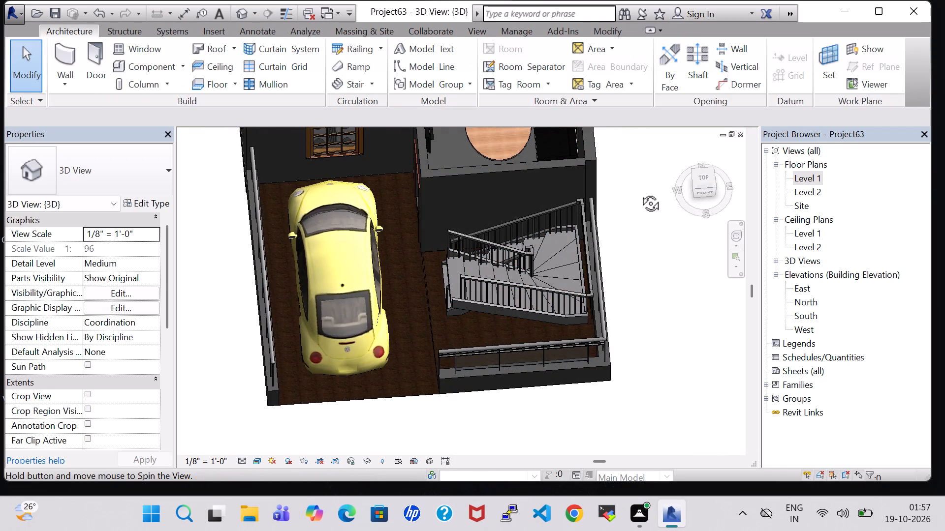
middle_click_drag(639, 192, 639, 332, "shift")
middle_click_drag(640, 328, 626, 83)
middle_click_drag(620, 348, 623, 276, "shift")
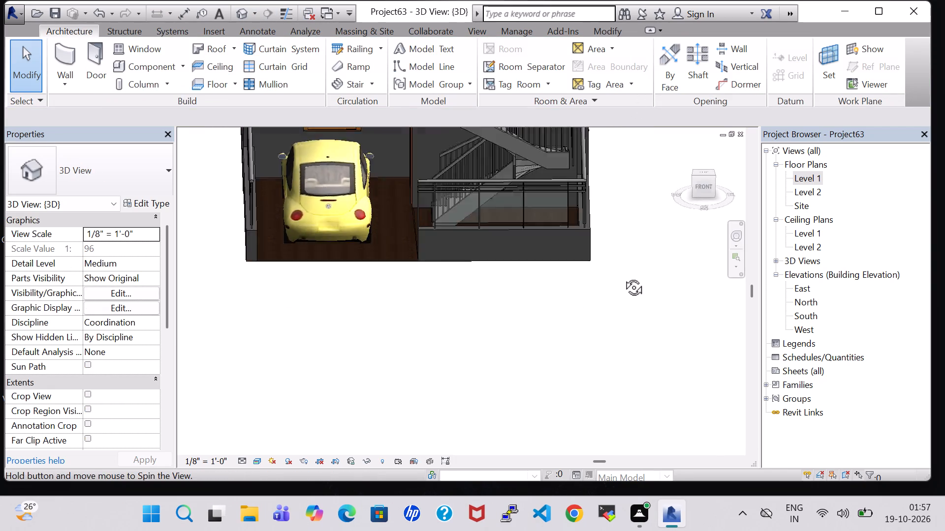
middle_click_drag(623, 276, 623, 269, "shift")
middle_click_drag(306, 282, 396, 432)
middle_click_drag(261, 287, 321, 301, "shift")
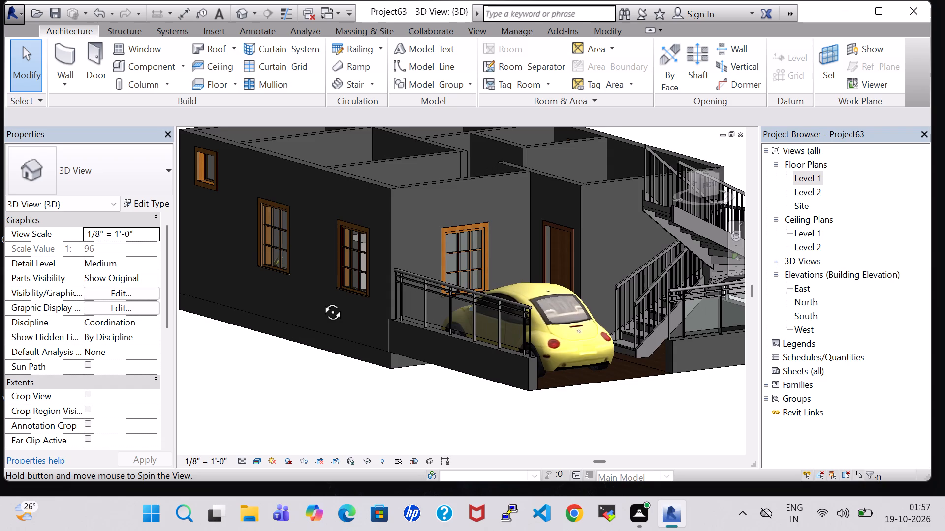
middle_click_drag(321, 301, 273, 268, "shift")
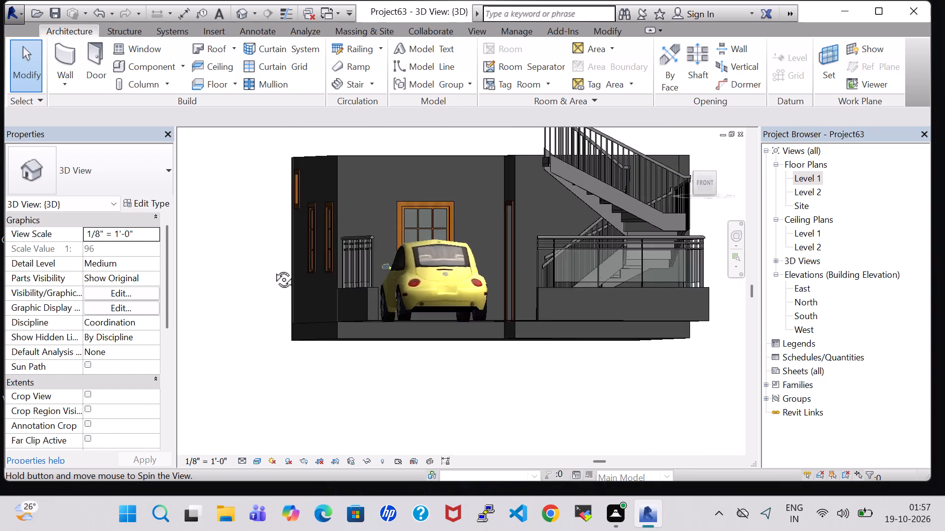
middle_click_drag(273, 268, 269, 261, "shift")
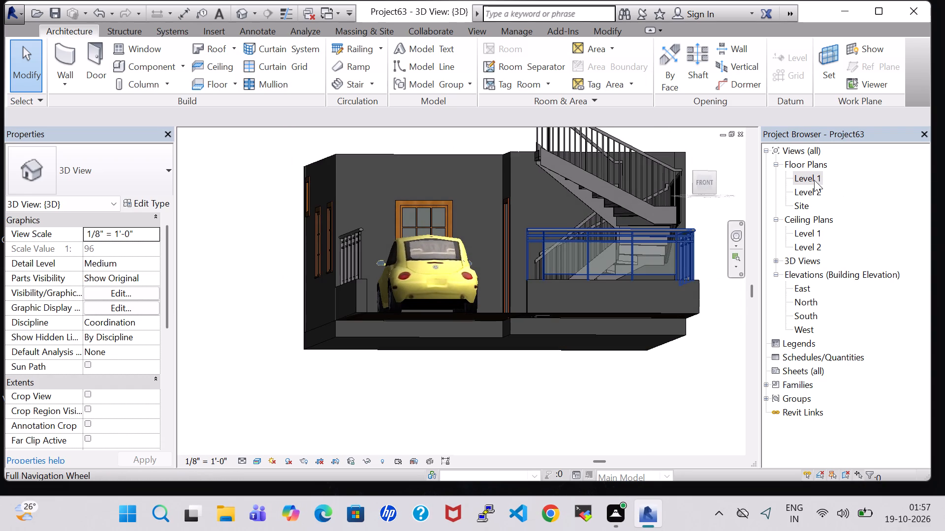
Examine the Level 1 floor plan from the A.TOILET down to the car bay and stair.
double_click(814, 180)
scroll(593, 255, "down", 2)
middle_click_drag(593, 267, 506, 164)
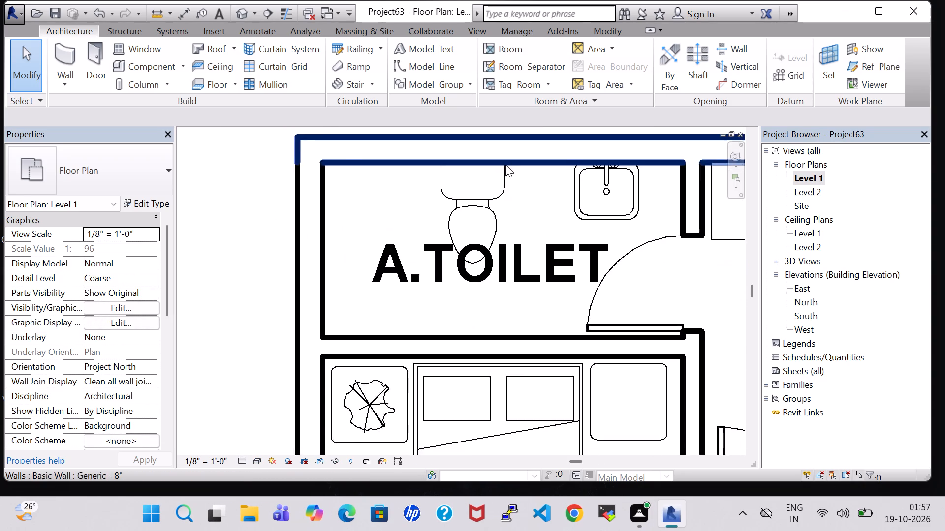
scroll(509, 169, "down", 4)
middle_click_drag(541, 246, 440, 178)
middle_click_drag(554, 256, 549, 241)
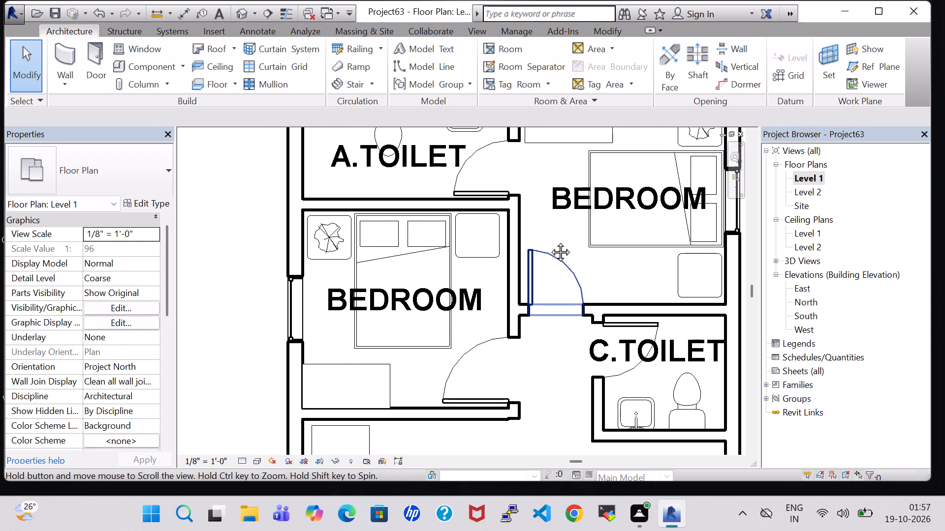
middle_click_drag(549, 241, 513, 105)
scroll(522, 124, "down", 6)
middle_click_drag(674, 279, 671, 252)
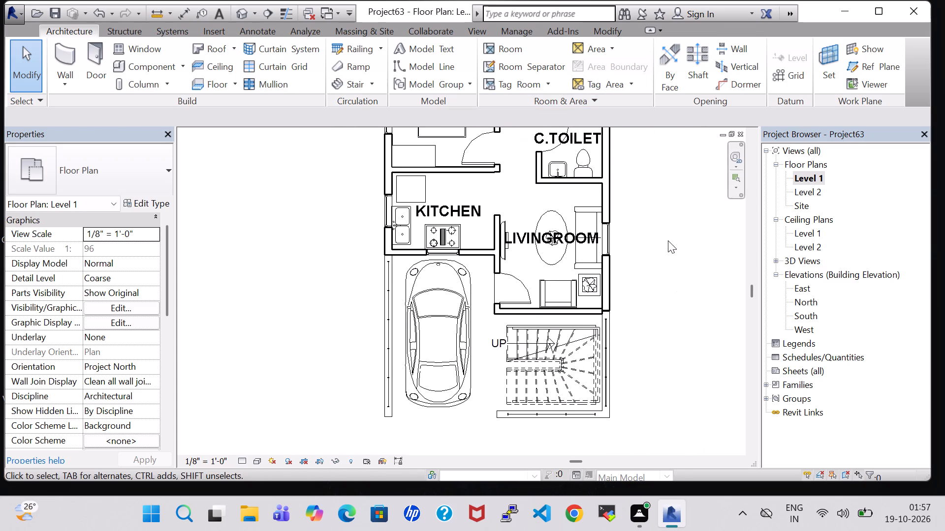
double_click(806, 175)
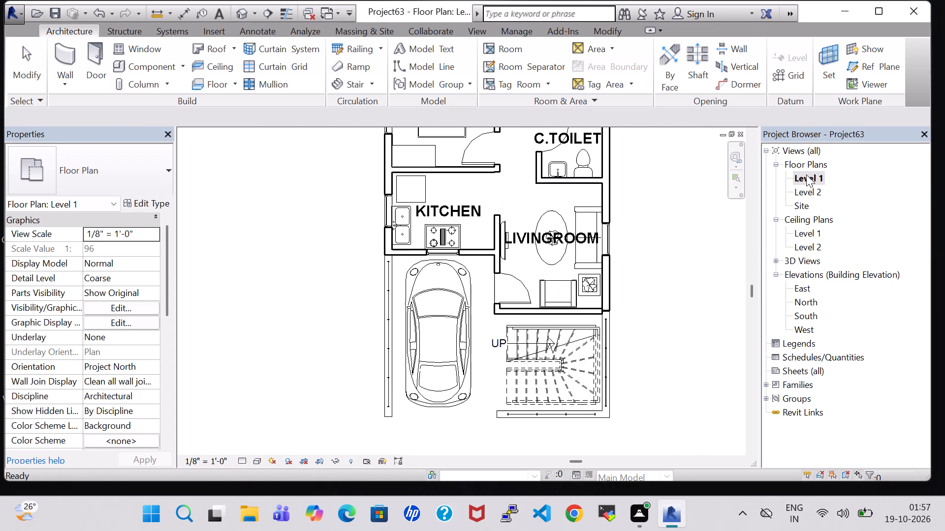
In 3D, duplicate the wall type of the low wall in front of the stair and name it Generic - 2'.
left_click(234, 15)
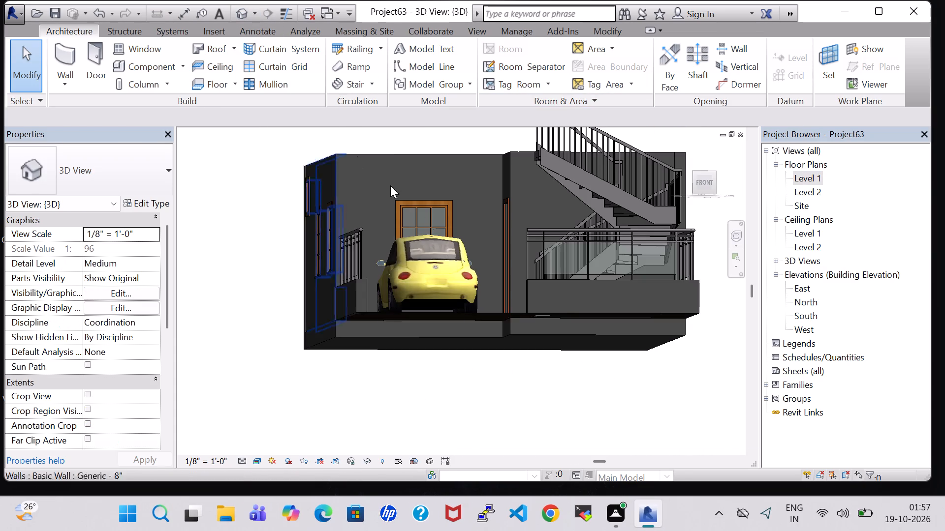
left_click(582, 285)
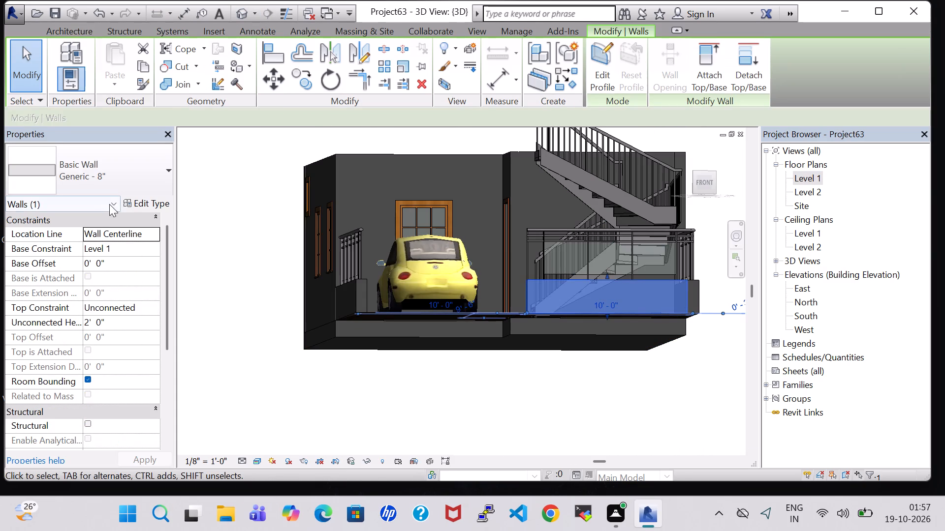
left_click(132, 203)
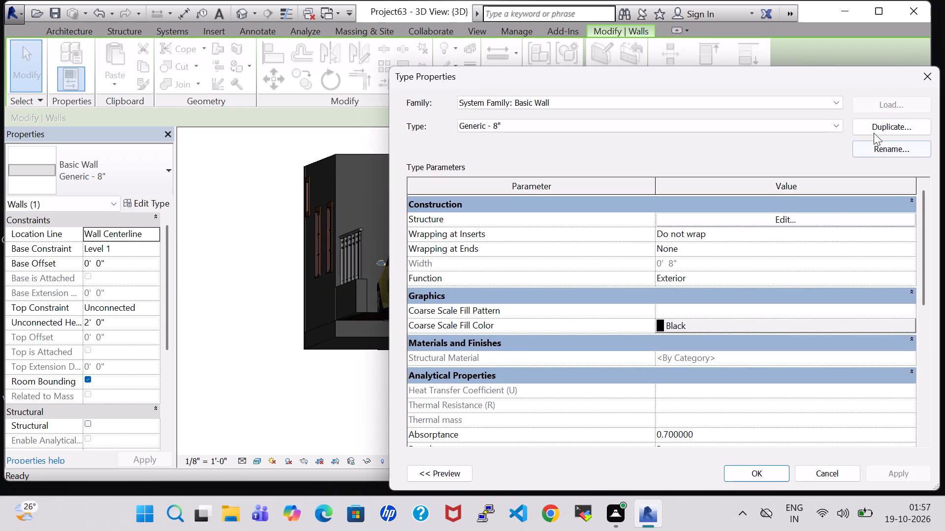
left_click(874, 127)
left_click(651, 274)
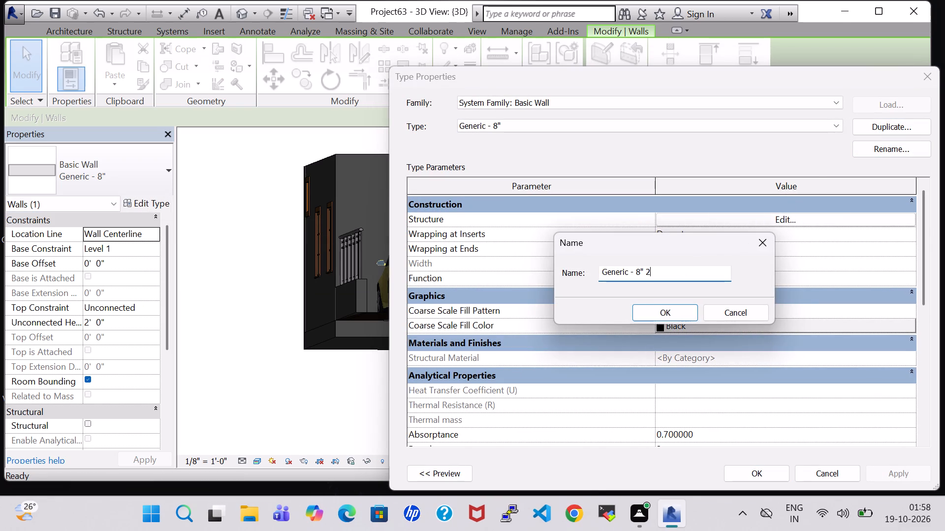
key("BackSpace")
key("BackSpace")
key("BackSpace")
key("BackSpace")
key("2")
key("apostrophe")
left_click(671, 308)
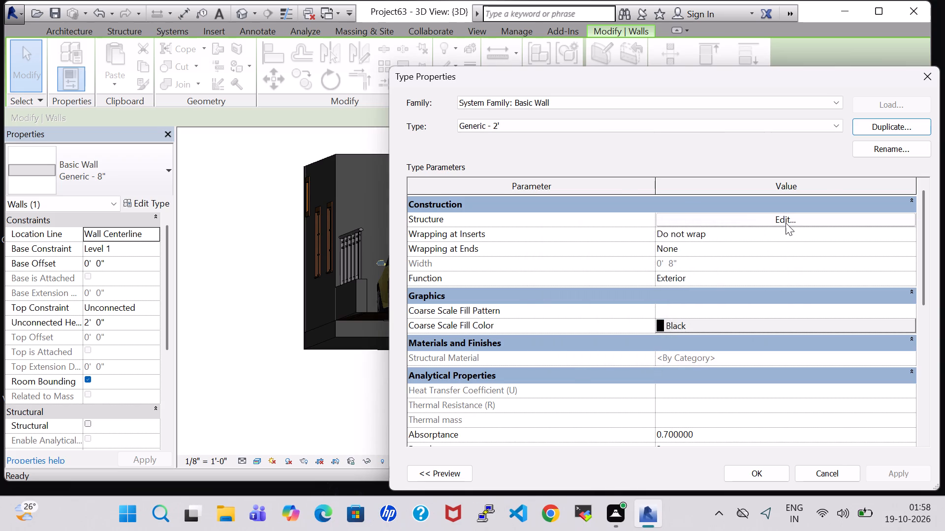
Set the structure layer material of the Generic - 2' wall type to Birch and apply the type changes.
left_click(786, 223)
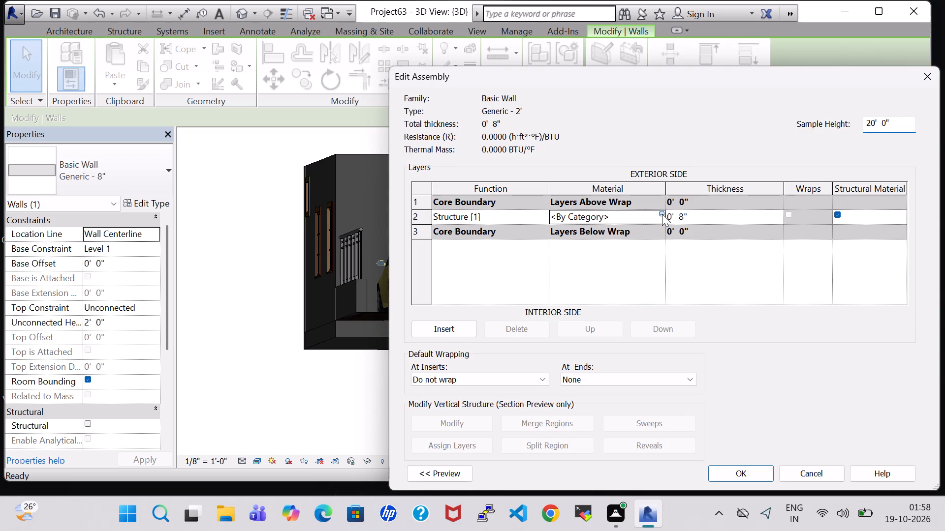
left_click(662, 214)
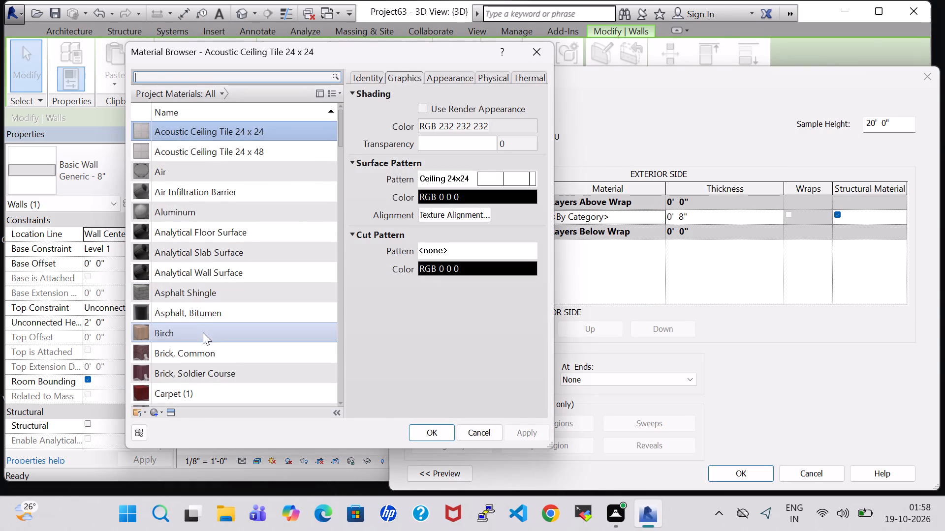
left_click(203, 332)
left_click(420, 437)
left_click(751, 476)
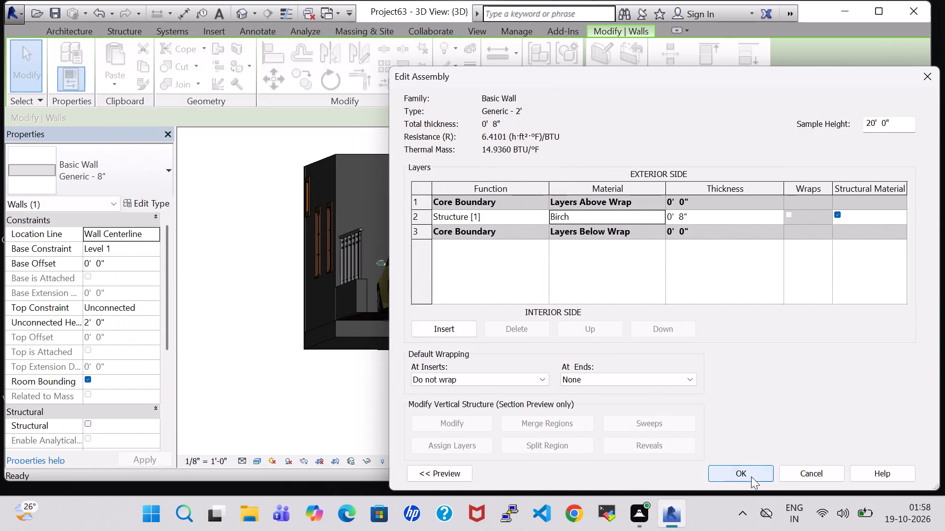
left_click(738, 460)
left_click(743, 479)
left_click(571, 414)
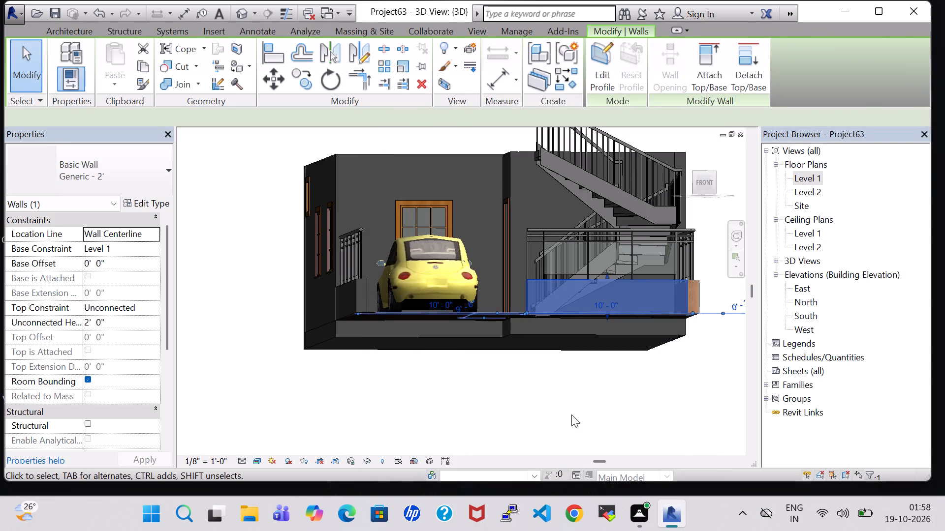
Change the low wall on the car bay's west side to the Generic - 2' wall type.
left_click(353, 295)
left_click(67, 144)
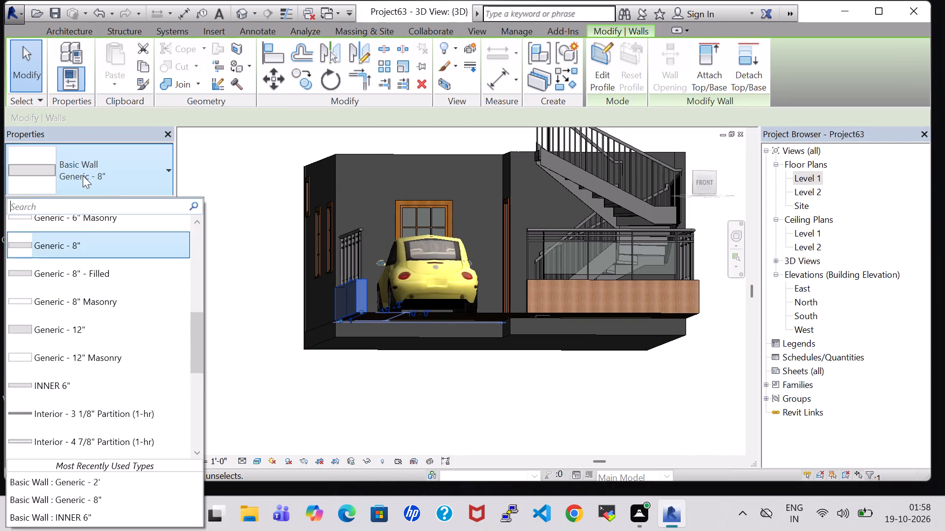
left_click(83, 176)
left_click(115, 482)
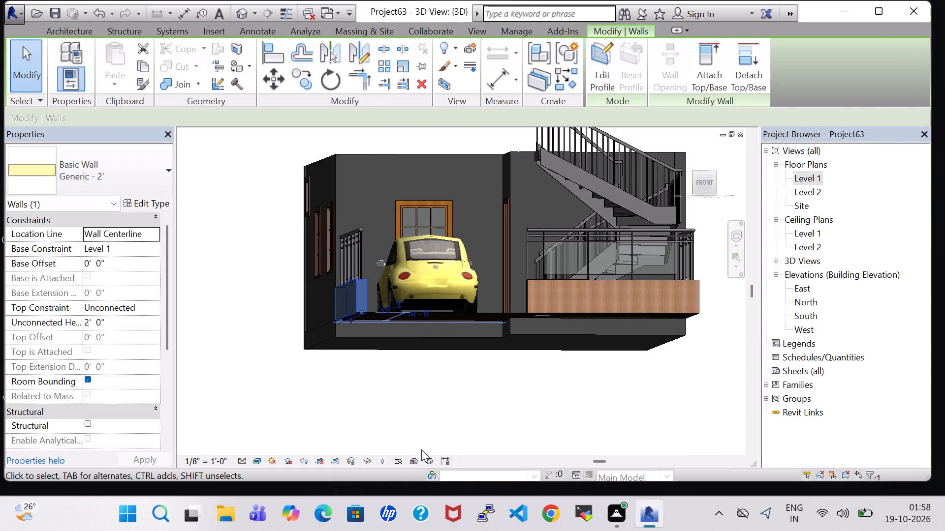
left_click(503, 428)
Change the low wall on the stair's east side to the Generic - 2' wall type.
middle_click_drag(646, 410, 616, 427, "shift")
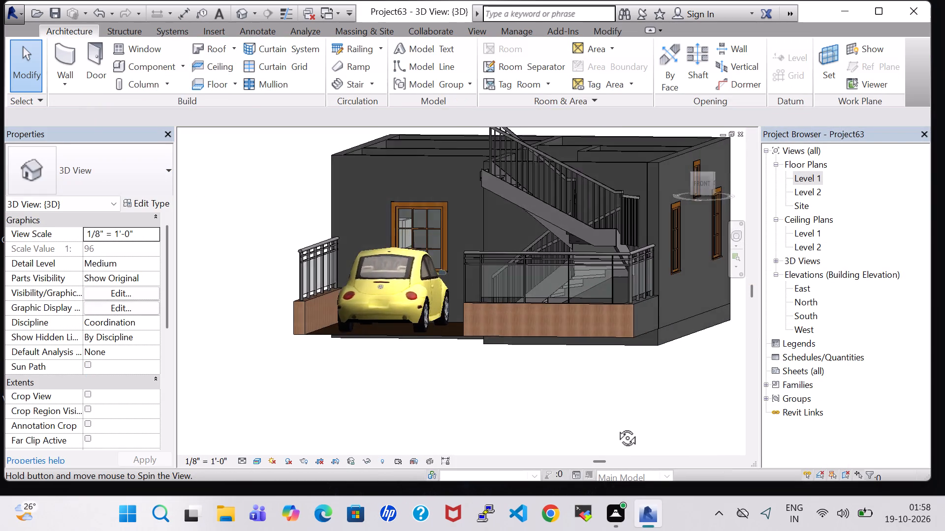
middle_click_drag(616, 427, 616, 427, "shift")
left_click(633, 302)
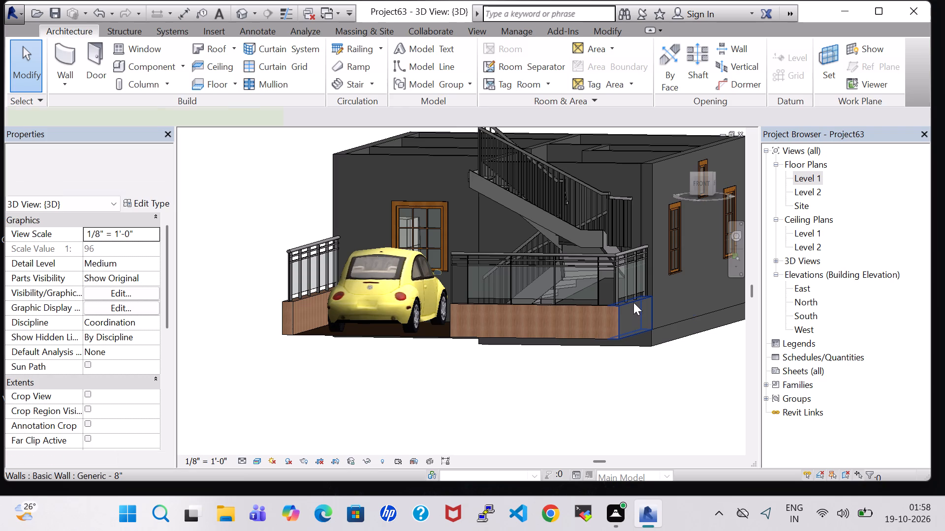
left_click(102, 174)
left_click(87, 485)
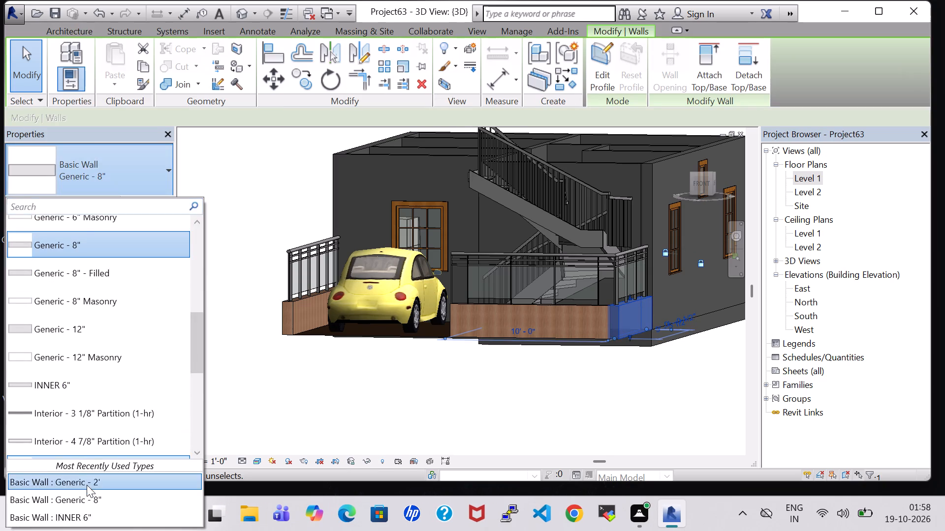
left_click(409, 415)
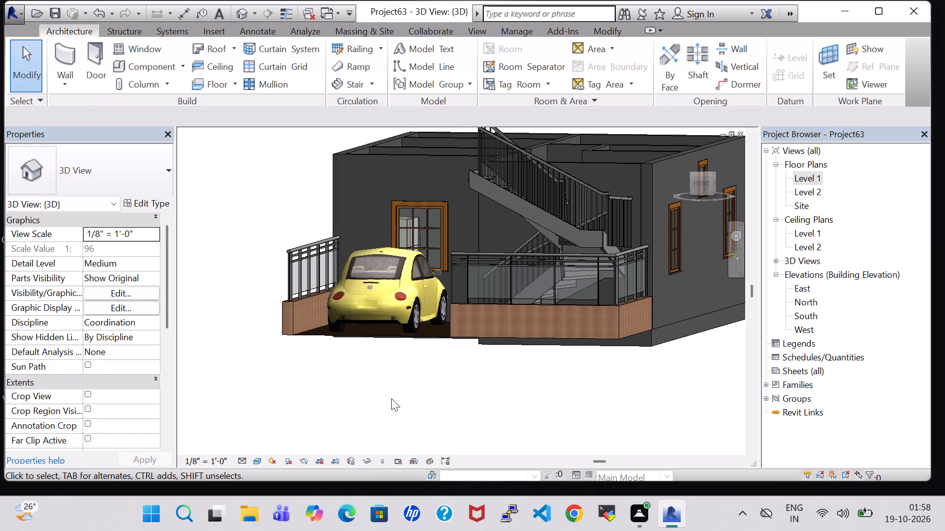
Set the structure layer material of the house's outer Generic - 8" wall type to Brick, Common.
middle_click_drag(386, 391, 421, 437, "shift")
left_click(342, 238)
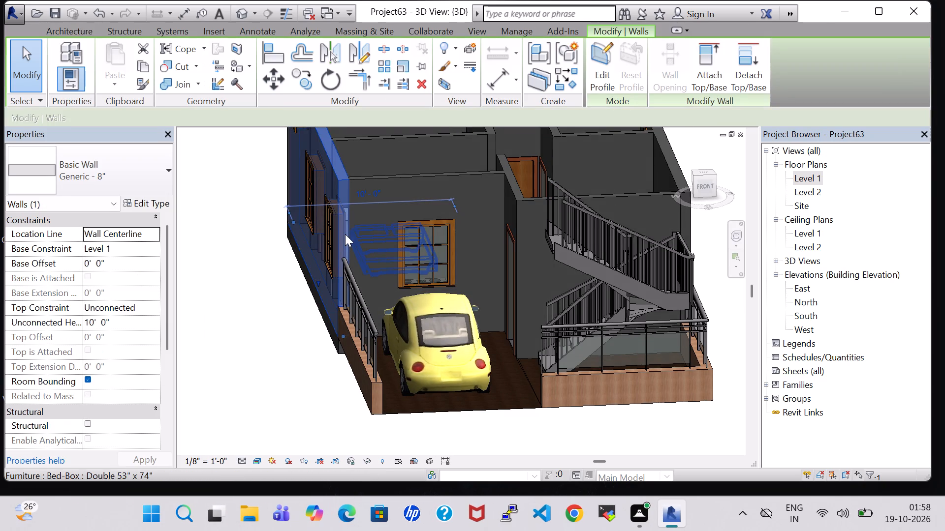
left_click(144, 201)
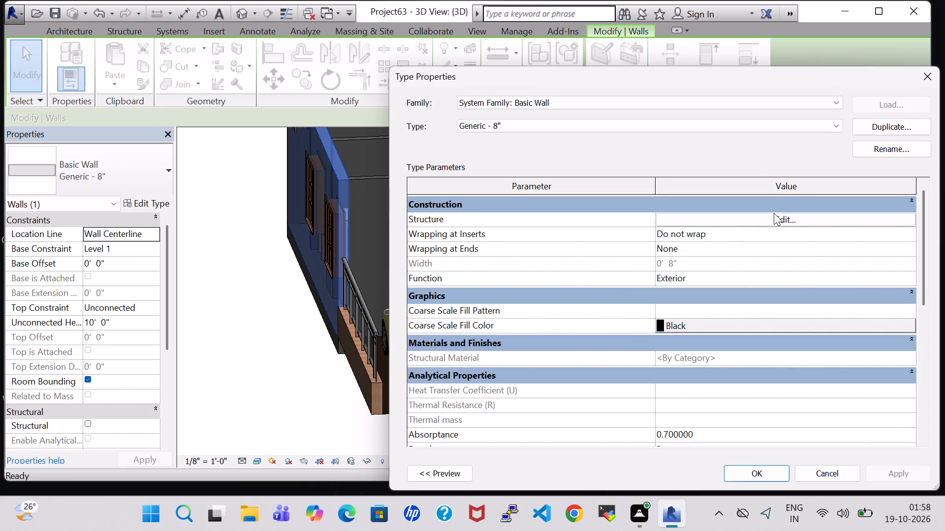
left_click(778, 215)
left_click(662, 214)
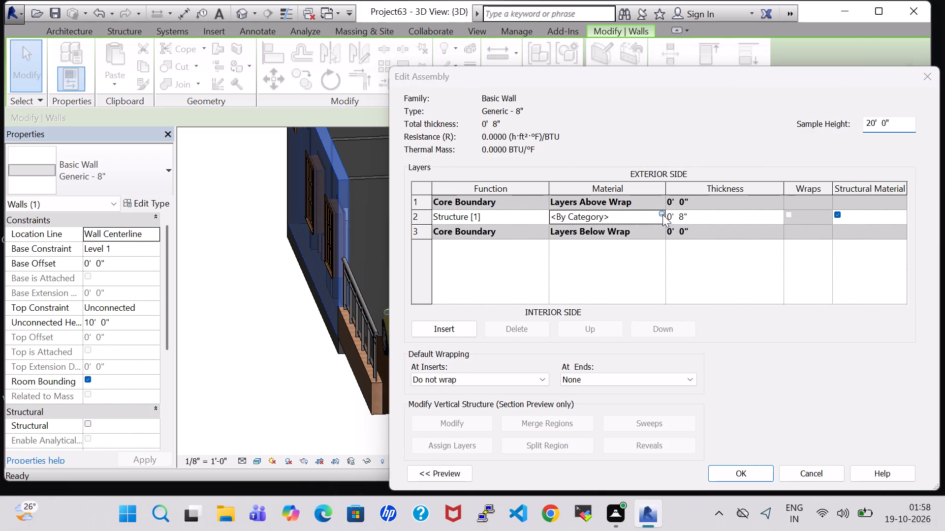
left_click(222, 278)
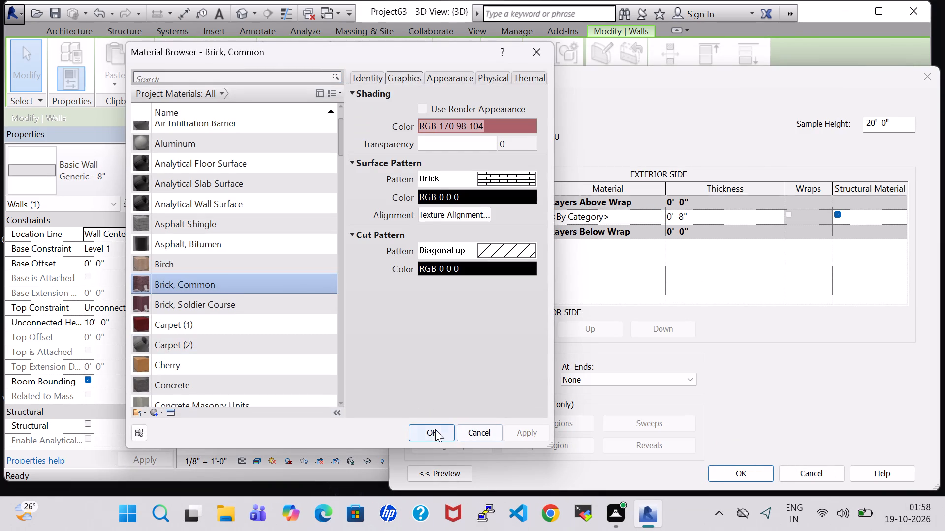
left_click(435, 429)
left_click(756, 473)
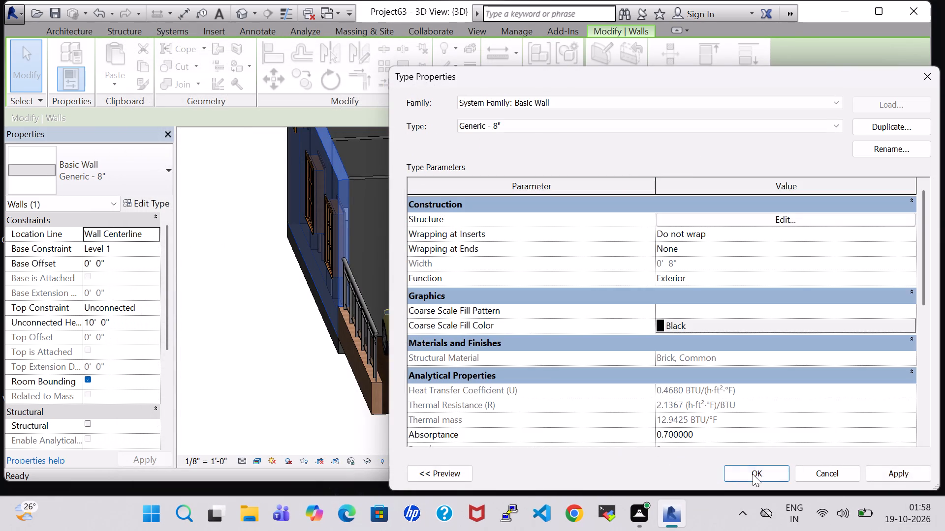
left_click(753, 474)
left_click(717, 318)
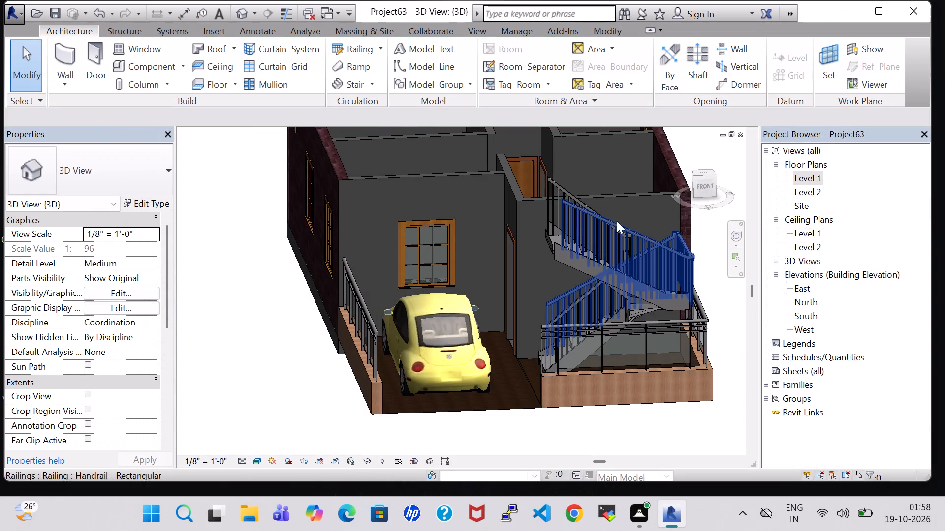
Set the structure layer material of the INNER 6" wall type, used behind the car bay, to Brick, Common.
left_click(472, 178)
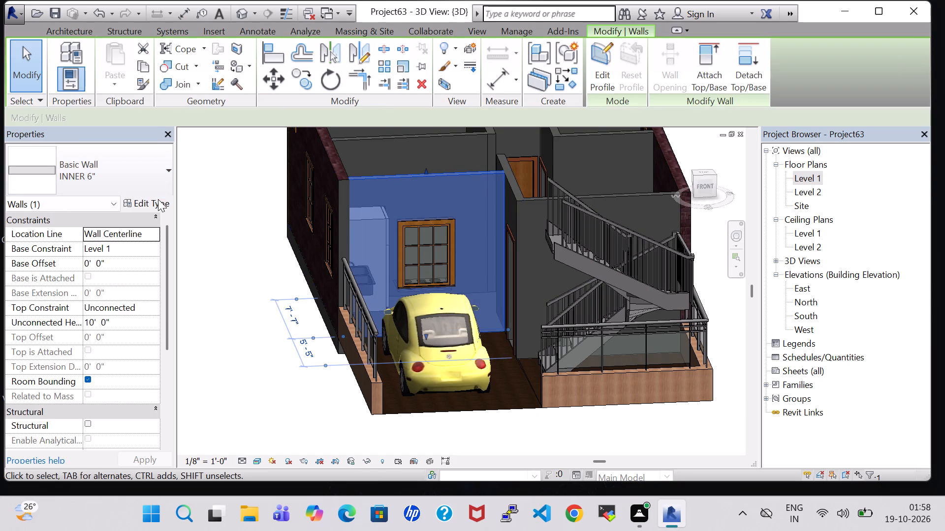
left_click(158, 199)
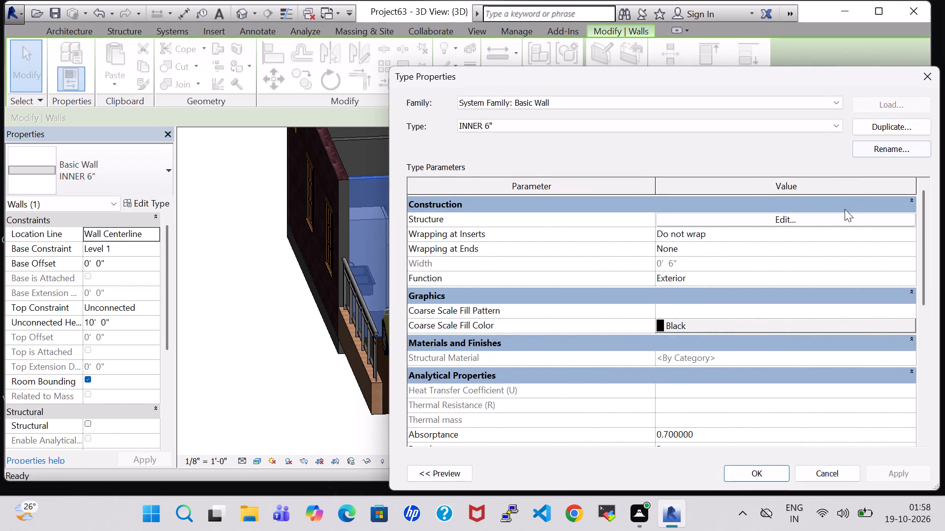
left_click(836, 222)
left_click(778, 214)
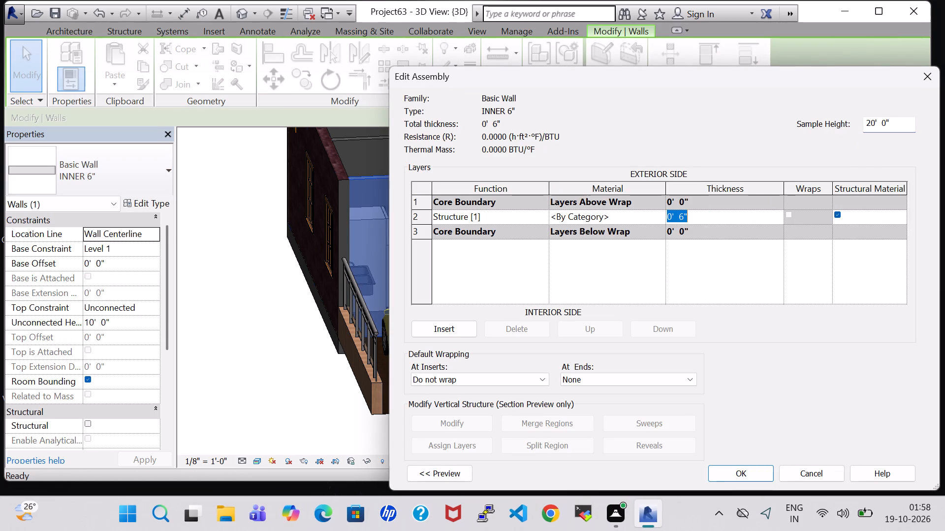
left_click(650, 278)
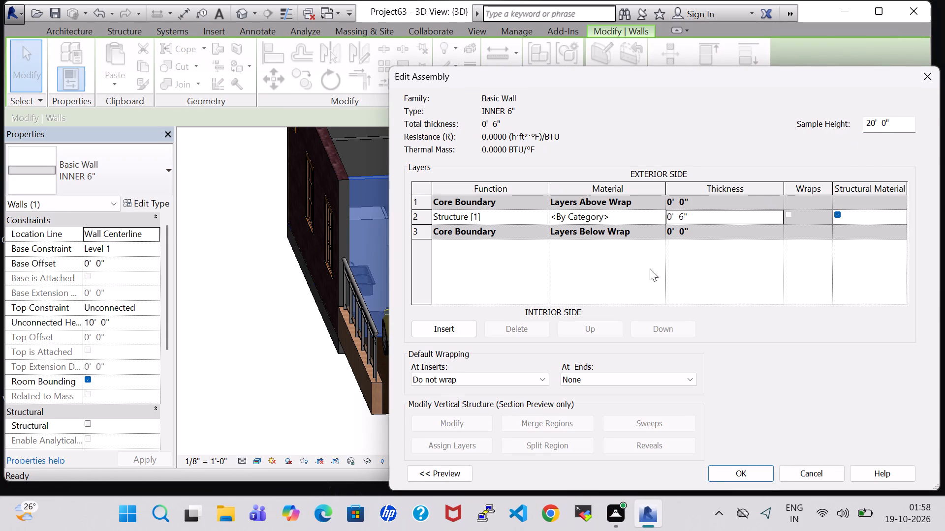
left_click(661, 213)
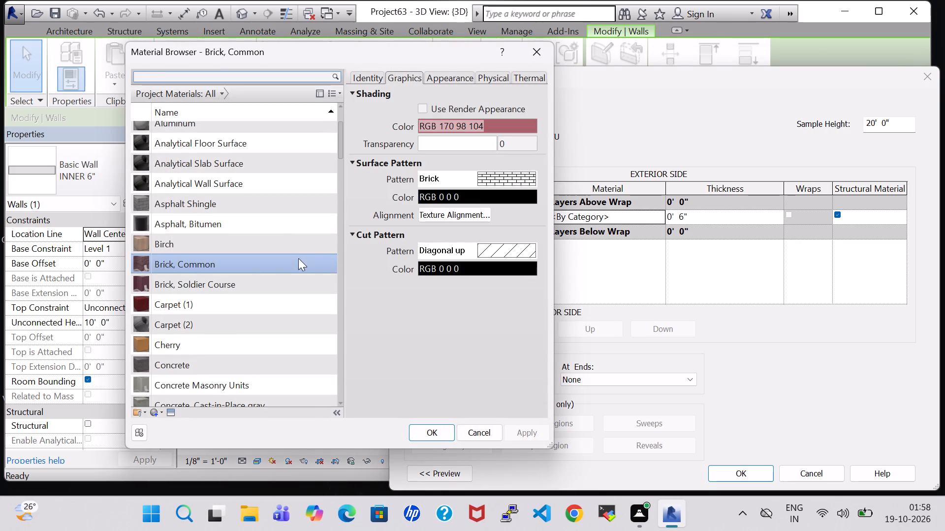
left_click(435, 425)
left_click(763, 477)
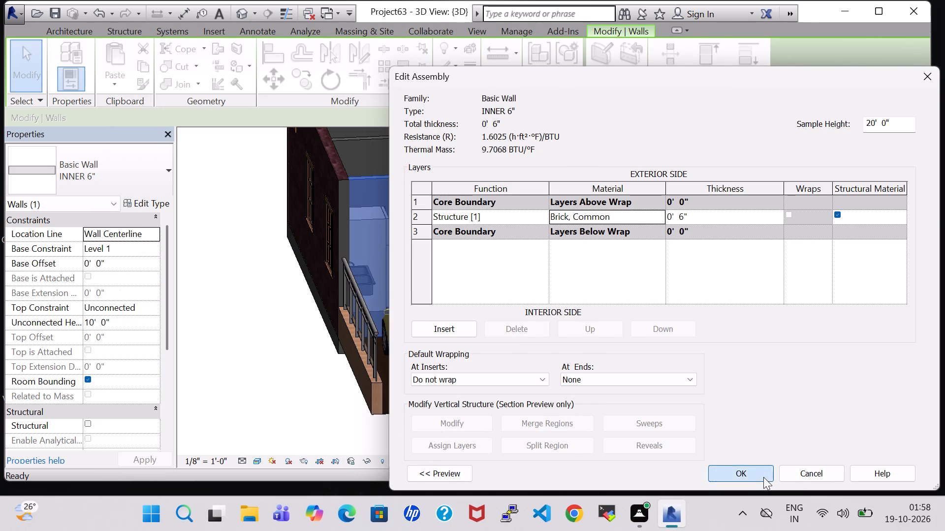
left_click(756, 469)
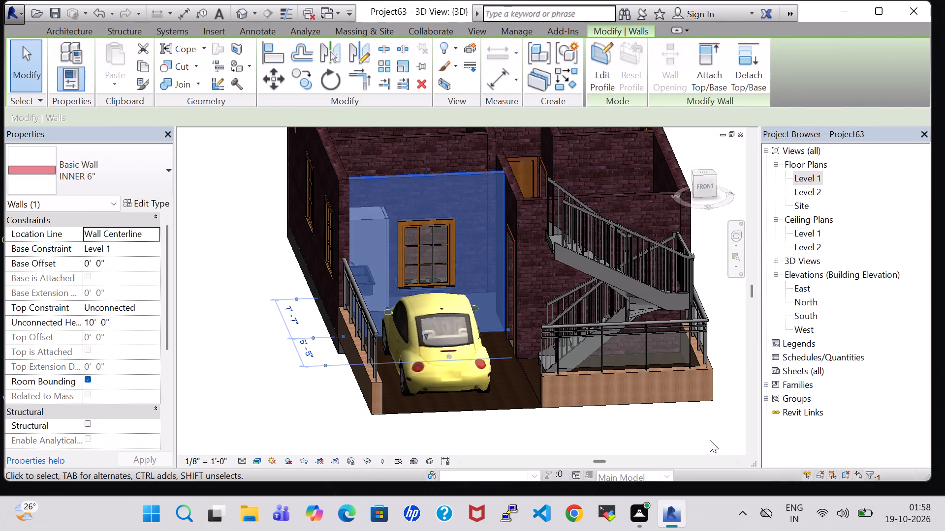
left_click(710, 440)
middle_click_drag(701, 246, 696, 253)
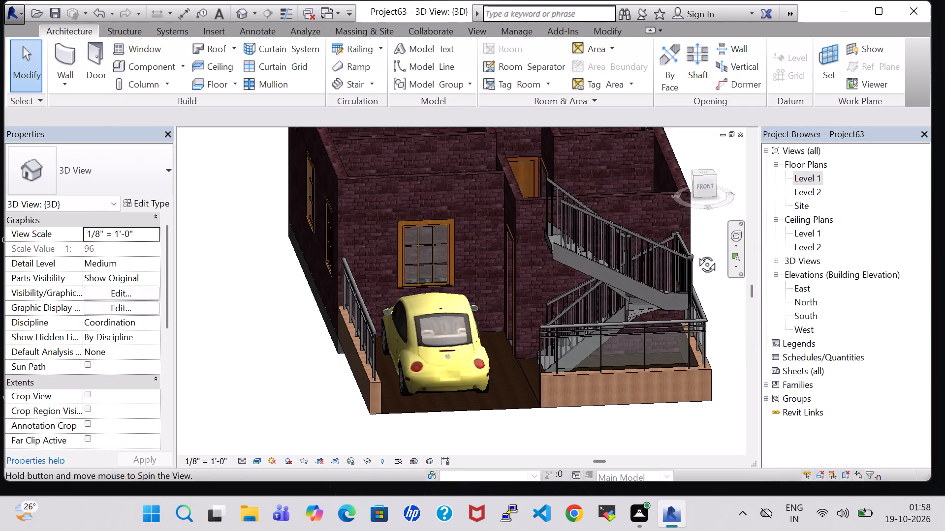
Examine the brick-finished walls, room interiors, car bay and stair in the 3D view from above and from the front.
middle_click_drag(696, 253, 688, 362)
middle_click_drag(710, 321, 710, 405)
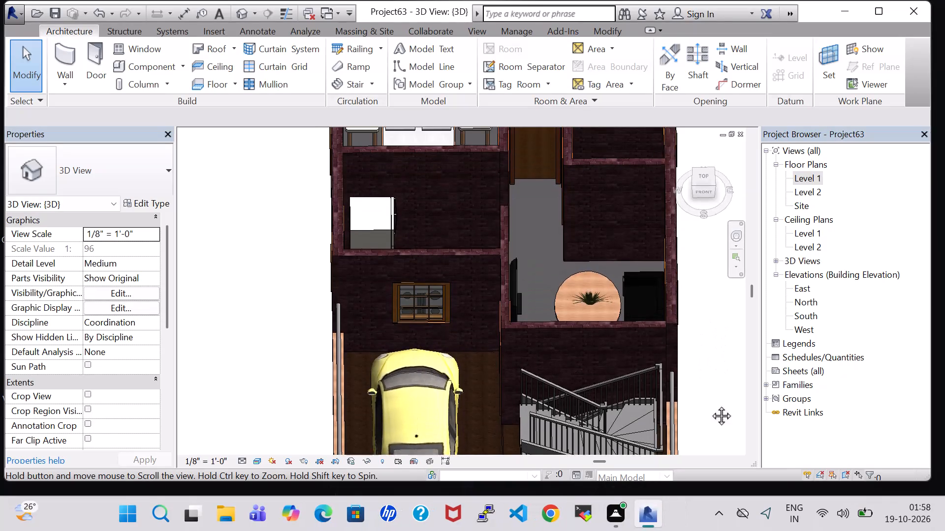
middle_click_drag(710, 405, 710, 420)
middle_click_drag(717, 350, 723, 465)
scroll(723, 465, "up", 1)
middle_click_drag(719, 392, 719, 386)
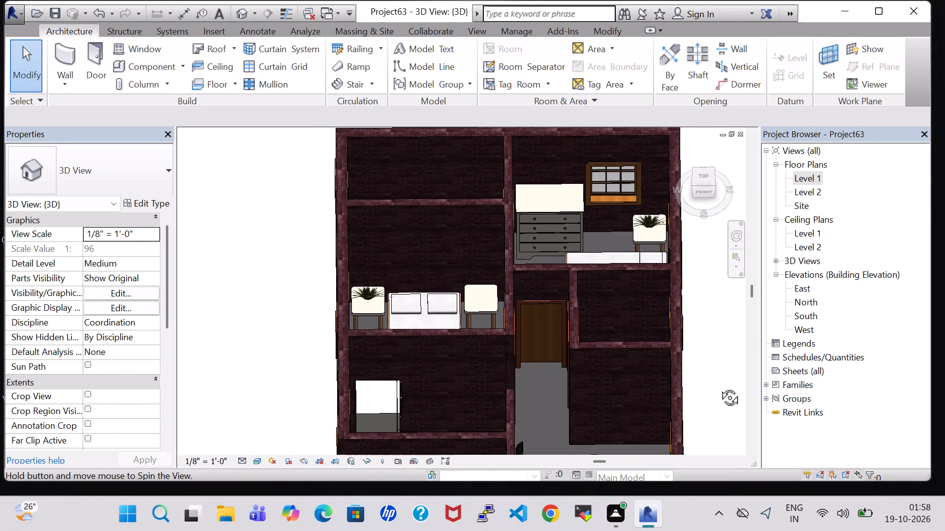
middle_click_drag(719, 386, 714, 279)
middle_click_drag(724, 352, 708, 215)
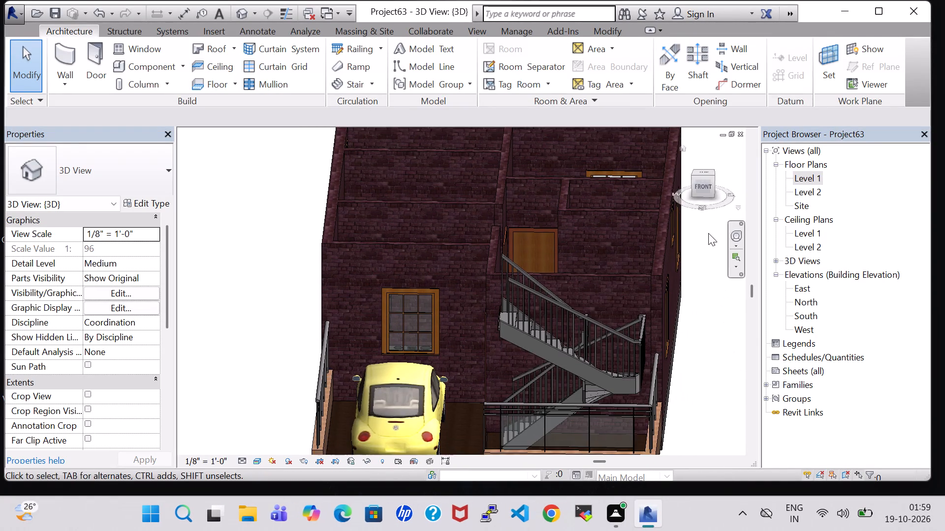
middle_click_drag(712, 343, 713, 279)
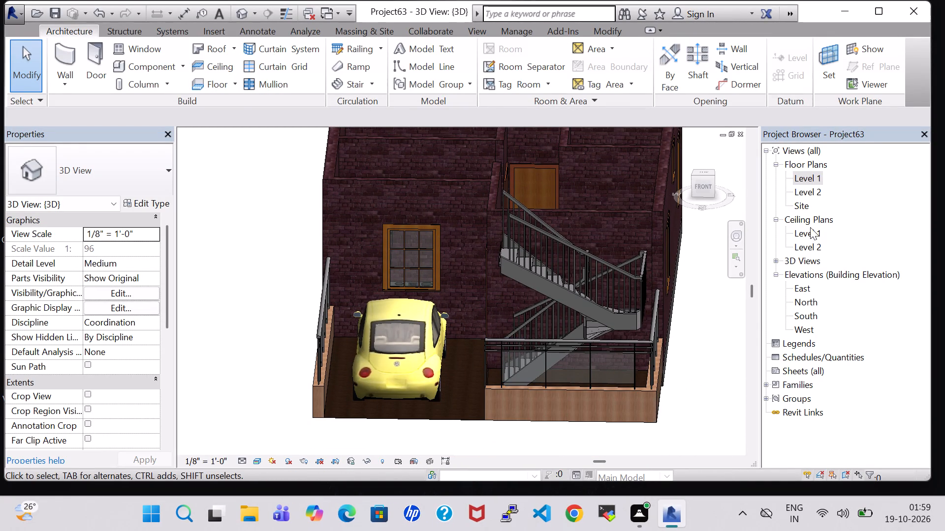
On the Level 1 floor plan, place RPC Plant - Tropical Jungle Flame - 3' plants at both kitchen-side corners of the car bay.
double_click(805, 175)
scroll(610, 235, "down", 1)
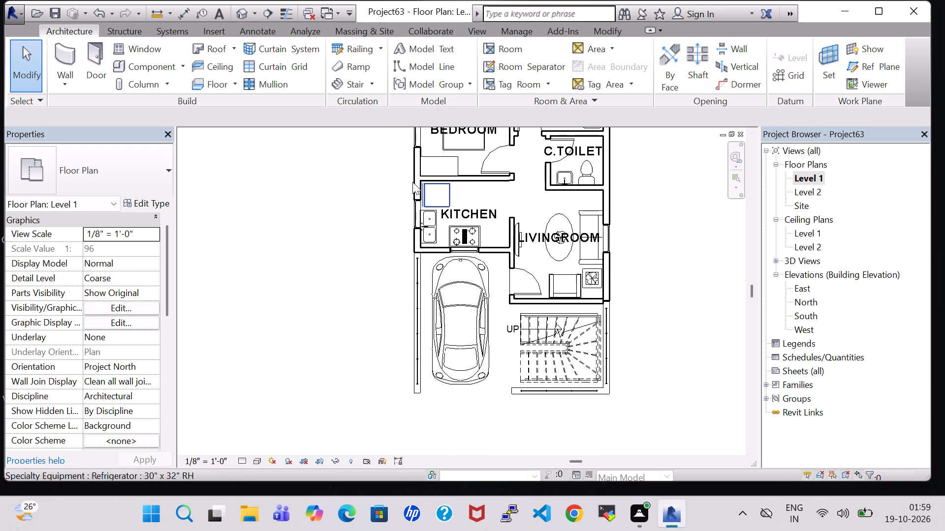
left_click(156, 64)
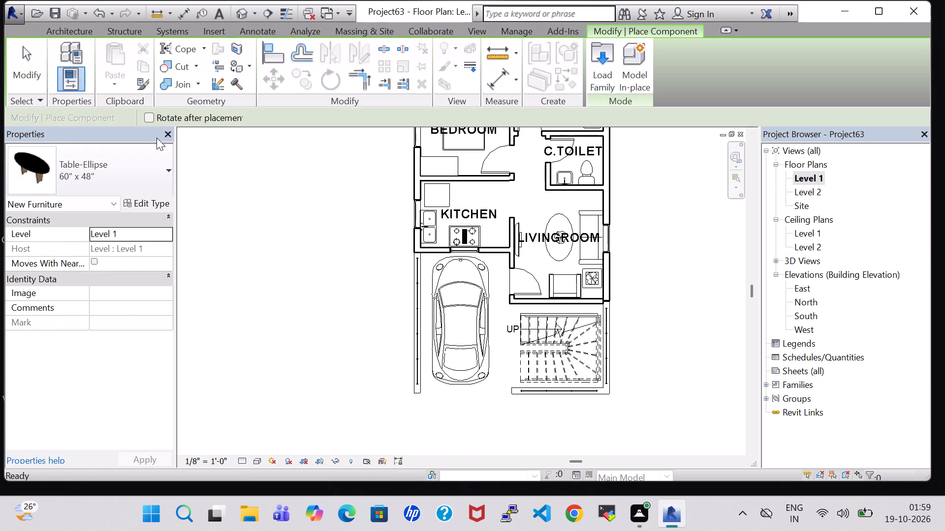
left_click(145, 171)
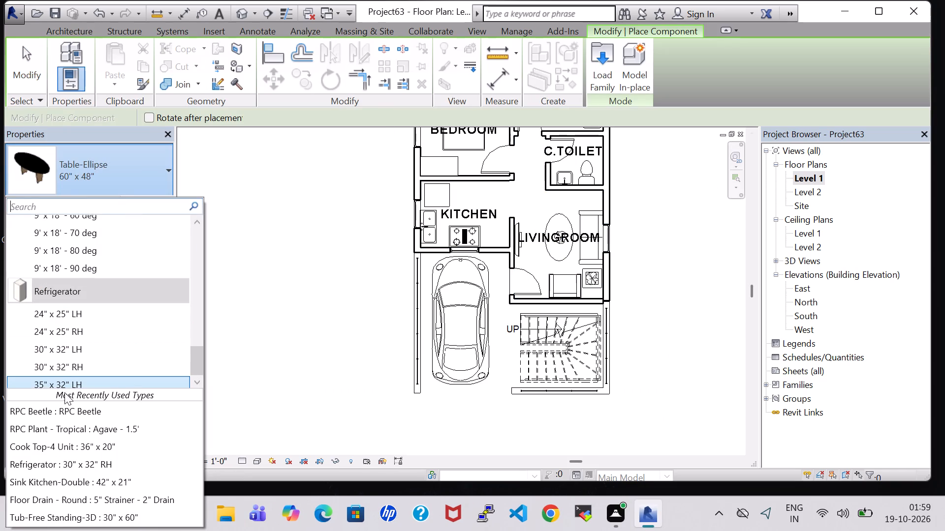
left_click(62, 436)
left_click(128, 179)
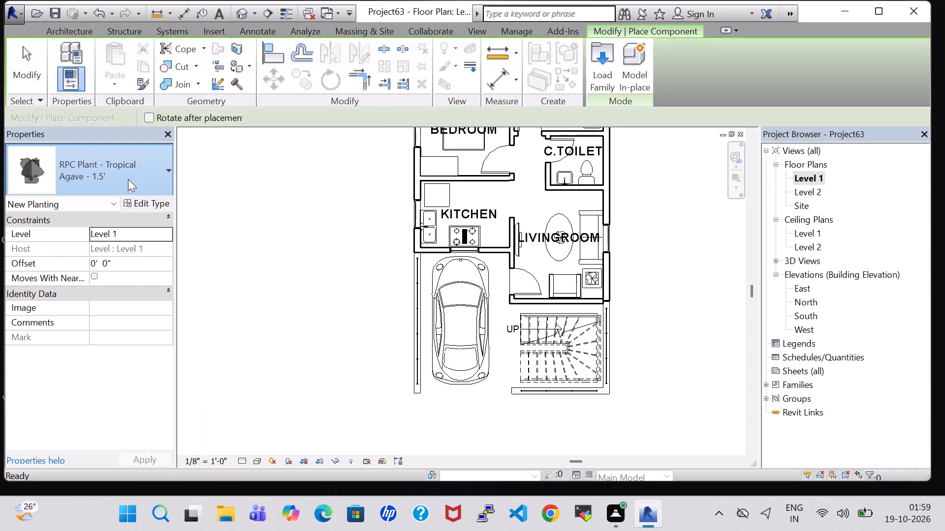
left_click(102, 308)
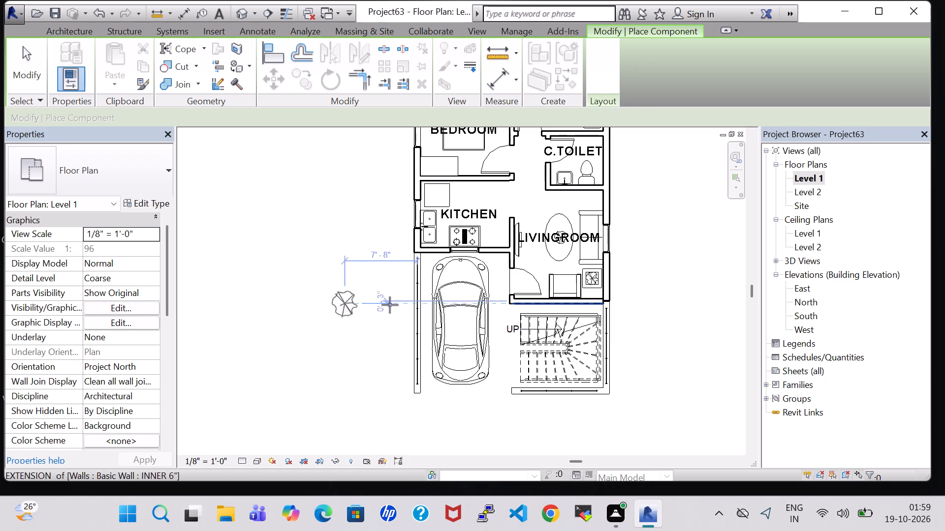
scroll(479, 286, "up", 4)
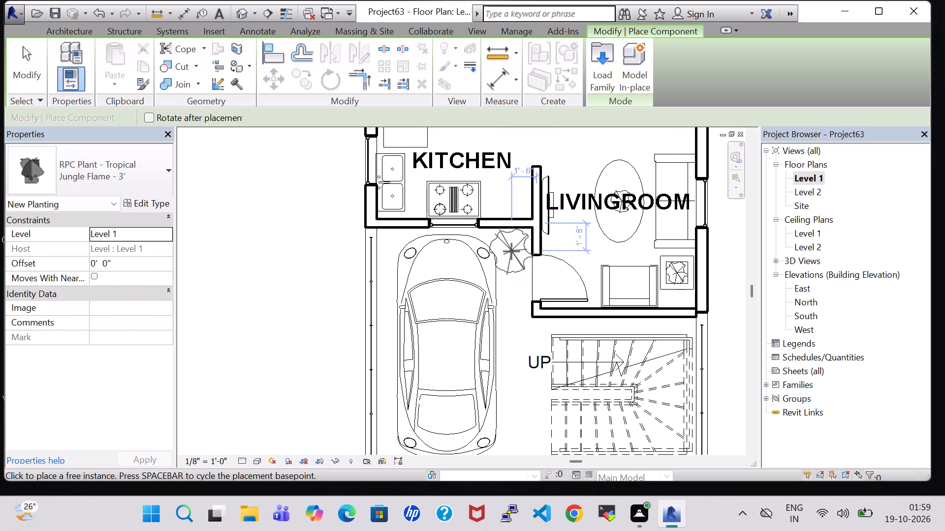
left_click(511, 251)
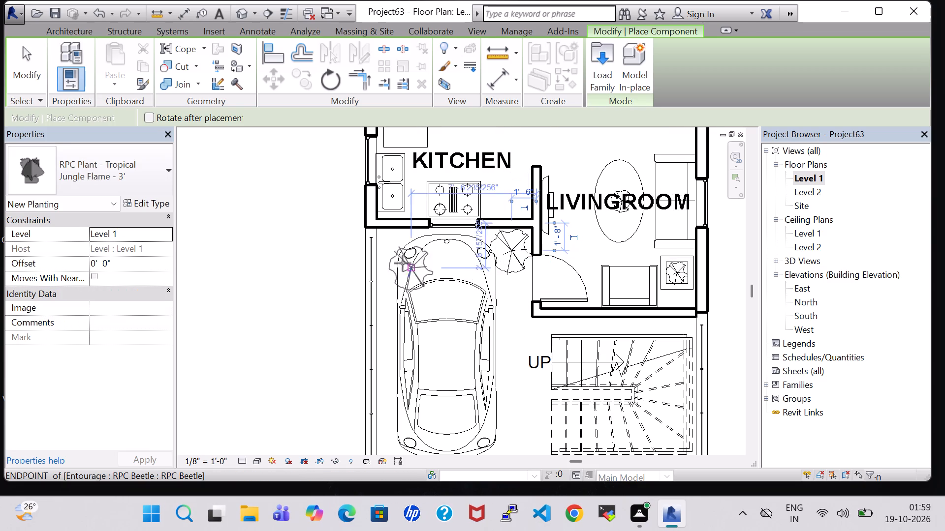
left_click(396, 256)
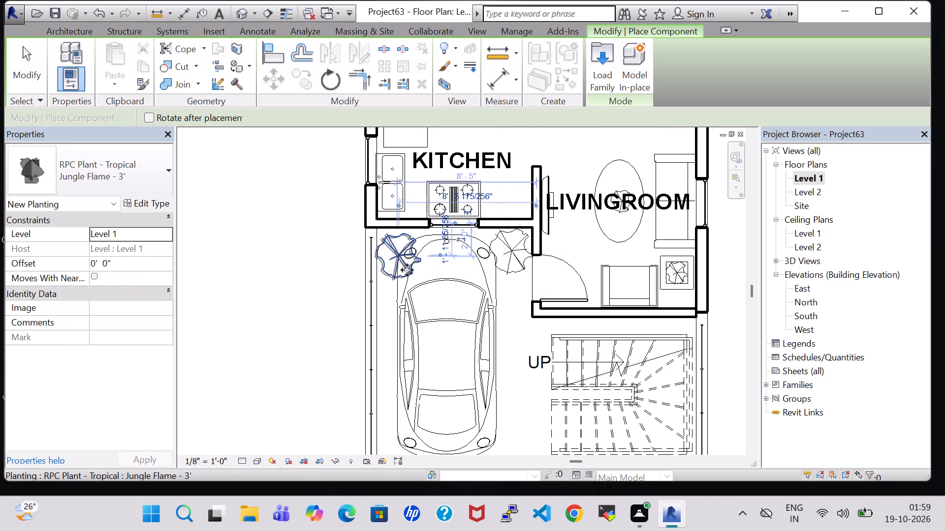
Place three more Jungle Flame - 3' plants at the stair's southeast, northeast and northwest corners and finish placing components.
middle_click_drag(481, 358, 449, 295)
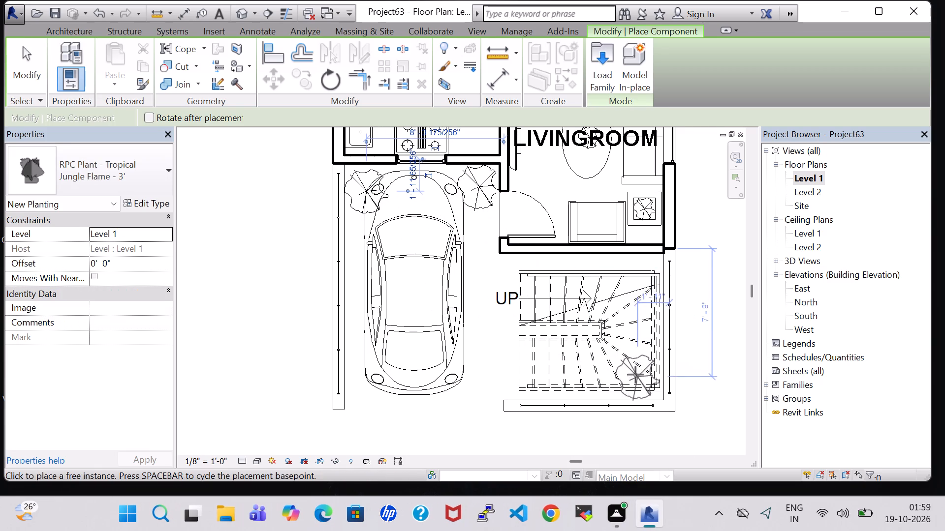
left_click(632, 369)
left_click(633, 282)
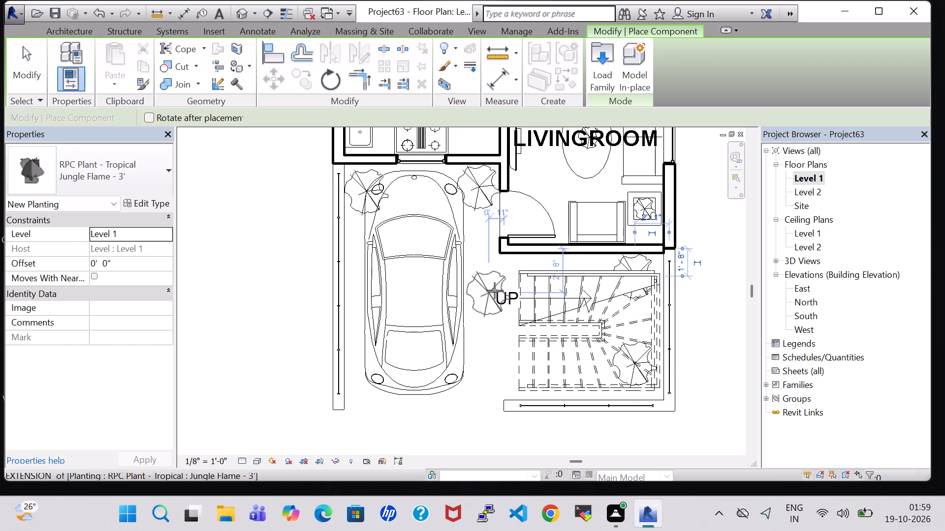
left_click(523, 286)
key("Escape")
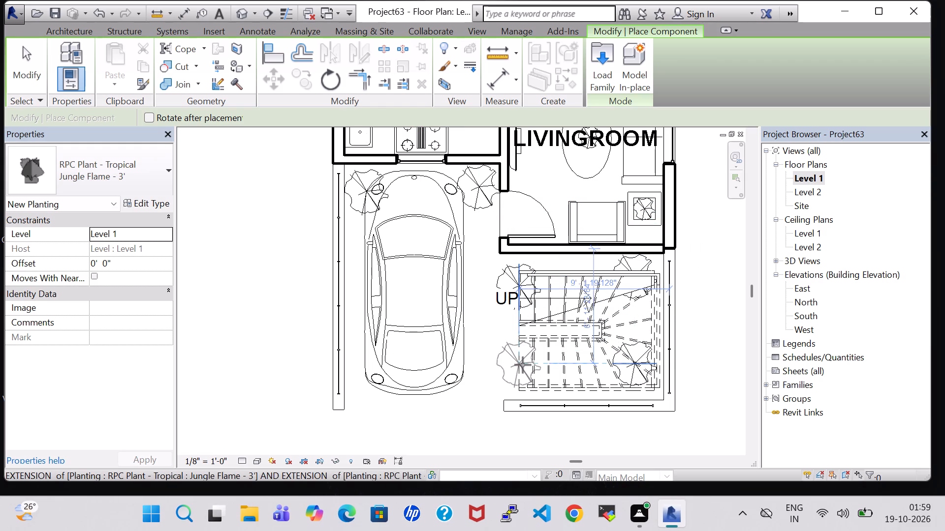
key("Escape")
Change the plants at the stair's northwest and northeast corners to the RPC Plant - Tropical Crane Lily - 3' type.
left_click(503, 272)
left_click(103, 180)
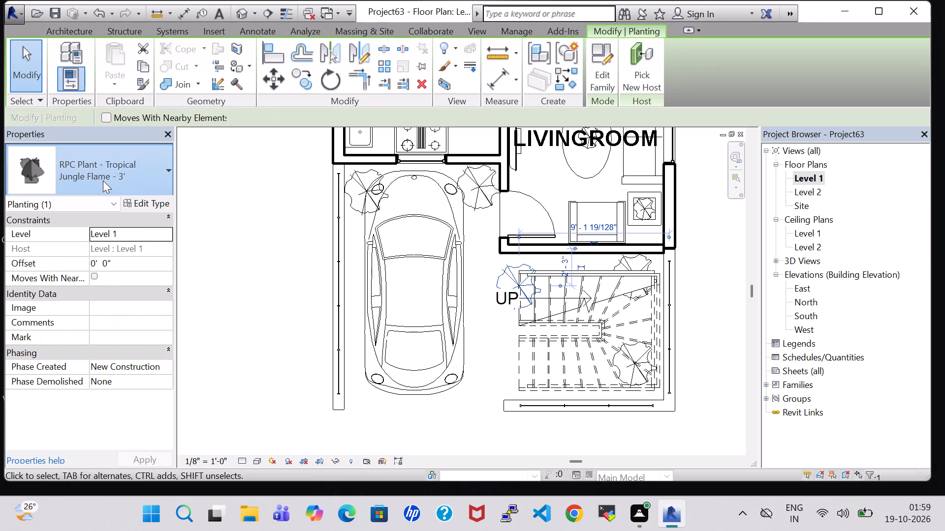
scroll(96, 280, "up", 2)
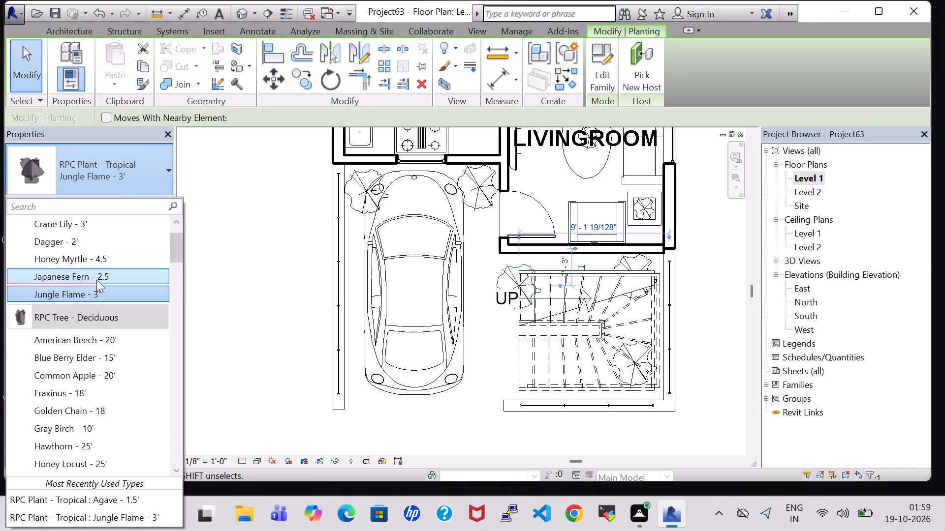
left_click(93, 224)
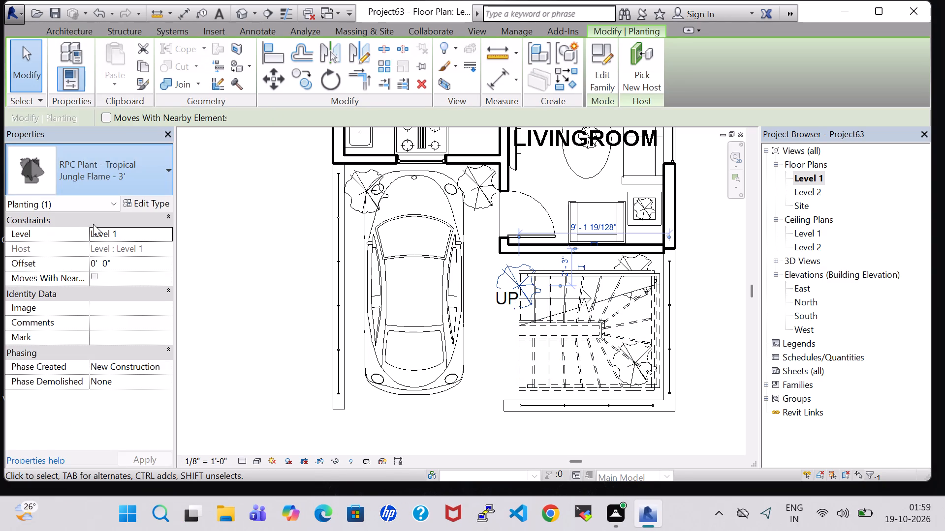
left_click(699, 323)
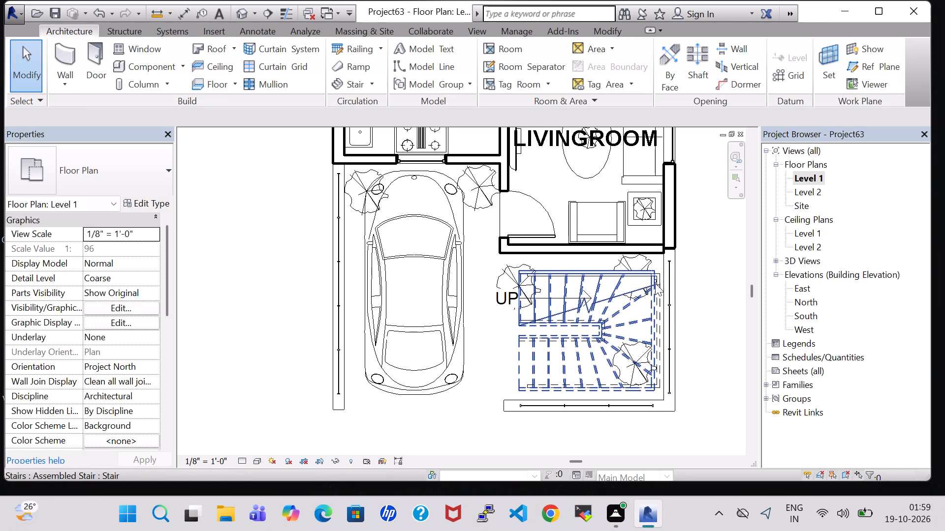
left_click(641, 261)
left_click(138, 168)
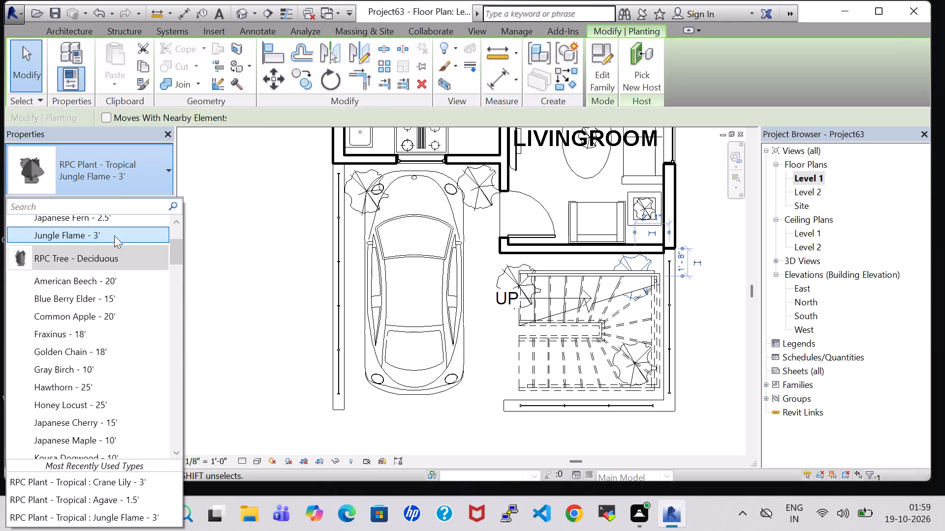
scroll(114, 230, "up", 2)
left_click(106, 239)
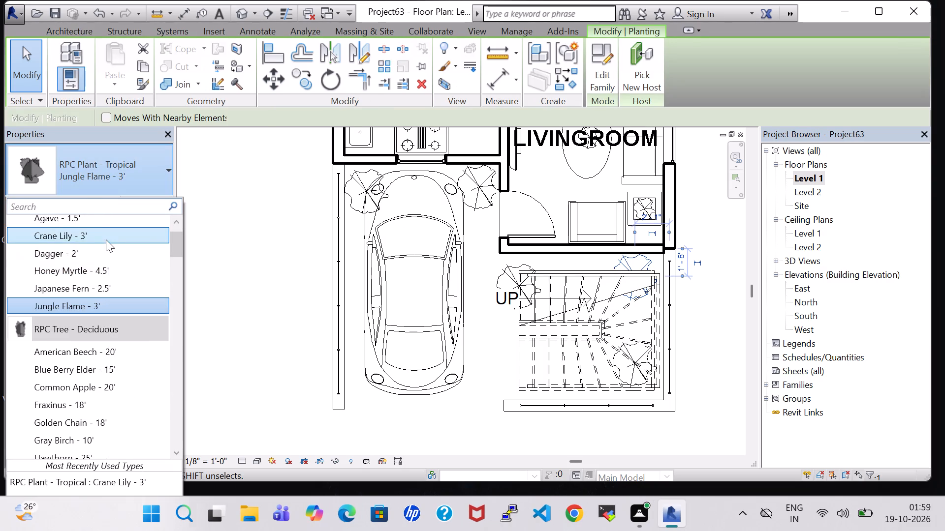
Change the plant at the car bay's northwest corner to the Crane Lily - 3' type.
left_click(357, 201)
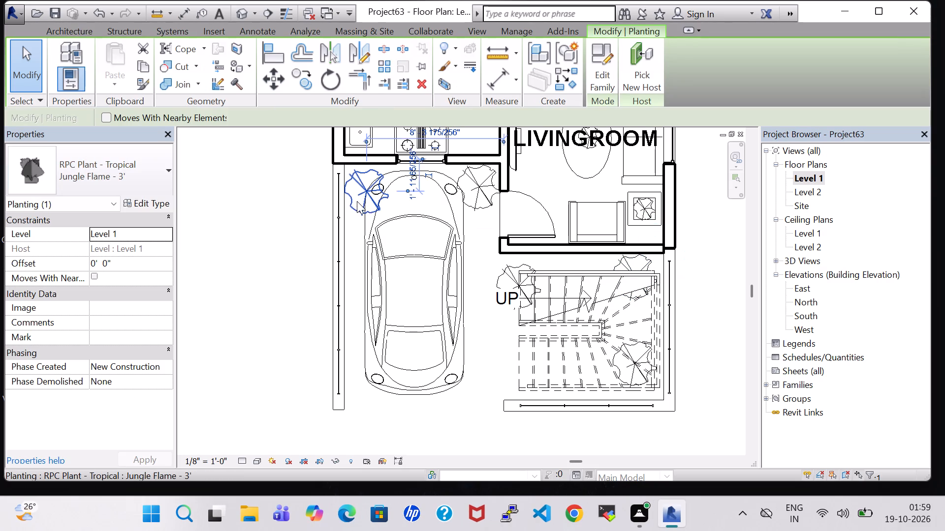
left_click(131, 173)
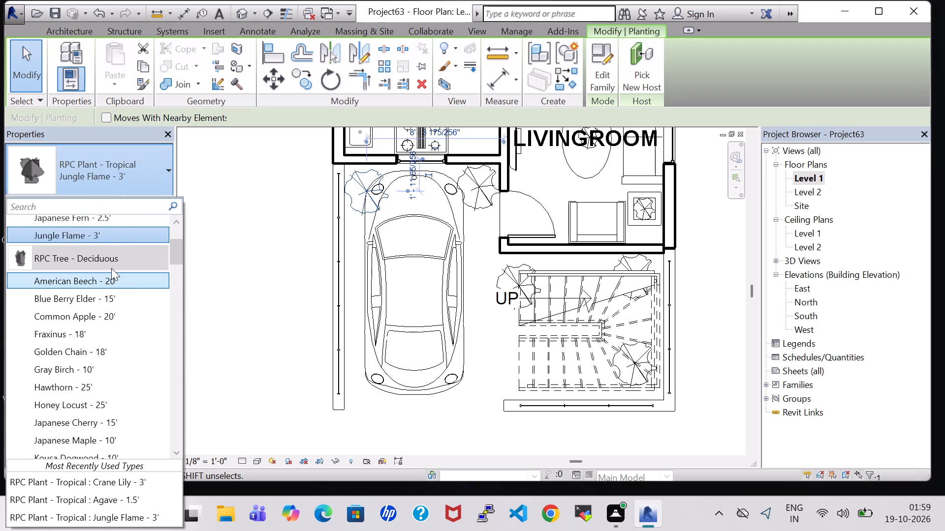
scroll(111, 268, "up", 3)
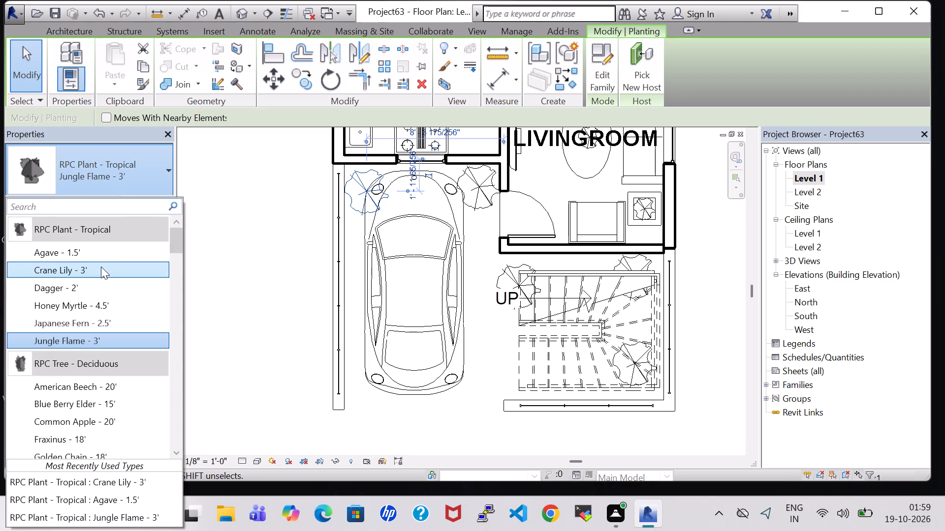
left_click(101, 266)
Move that Crane Lily plant straight south beside the car to its rear west corner, about 13'-7" from the kitchen wall.
key("Down")
key("Down")
key("Down")
key("Down")
key("Down")
key("Down")
key("Down")
key("Down")
key("Down")
key("Down")
key("Down")
key("Down")
key("Down")
key("Down")
key("Down")
key("Down")
key("Down")
key("Down")
key("Down")
key("Down")
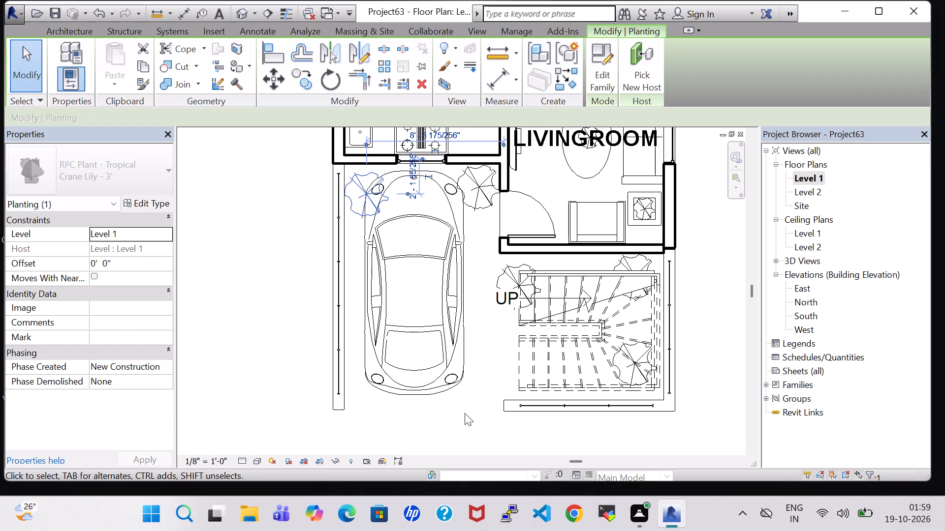
key("Down")
key("Down")
key("Down")
key("Down")
key("Down")
key("Down")
key("Down")
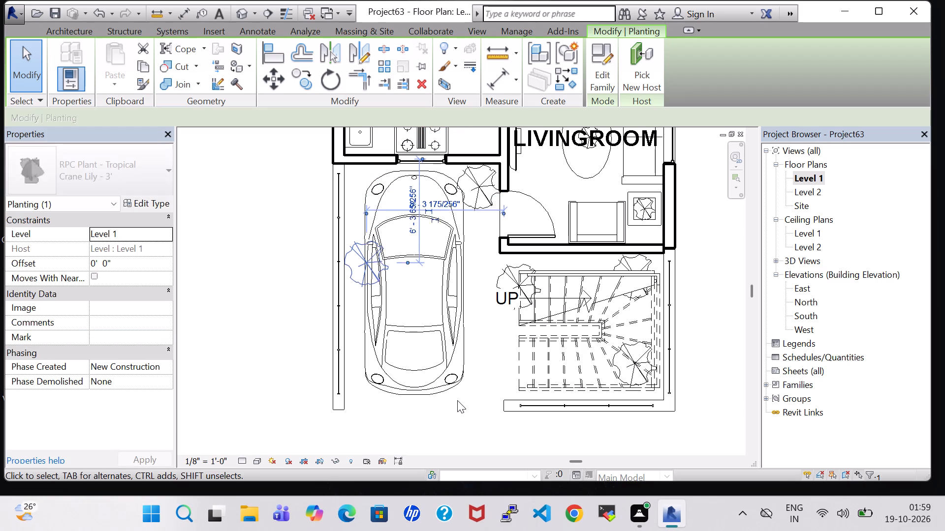
key("Down")
key("Down")
key("Down")
key("Down")
key("Down")
key("Down")
key("Down")
key("Down")
key("Down")
key("Down")
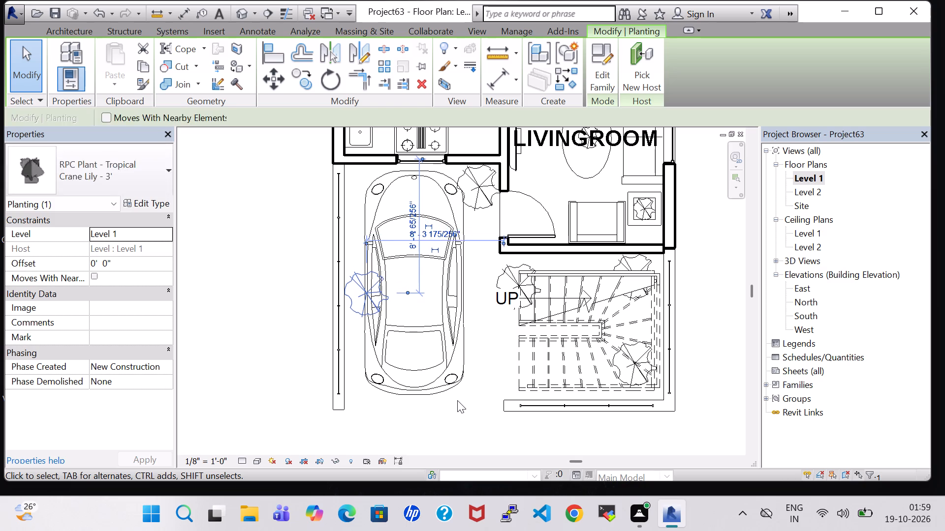
key("Down")
key("Down")
key("Down")
key("Down")
key("Down")
key("Down")
key("Down")
key("Down")
key("Down")
key("Down")
key("Down")
key("Down")
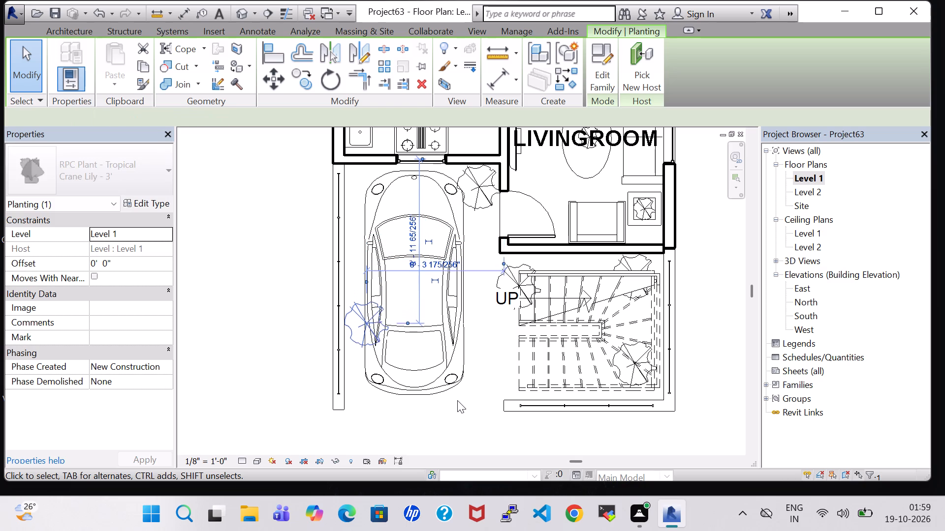
key("Down")
key("Down")
key("Down")
key("Down")
key("Down")
key("Down")
key("Down")
key("Down")
key("Down")
key("Down")
key("Down")
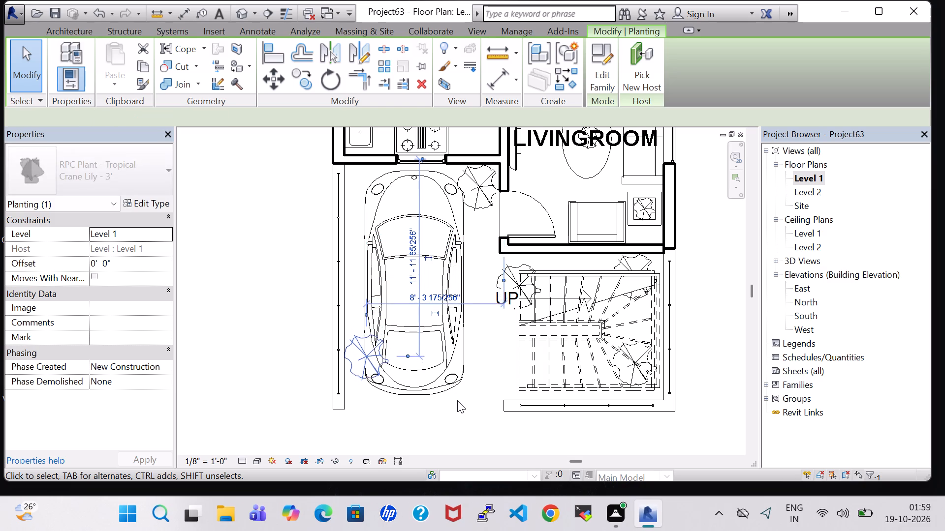
key("Down")
key("Down")
key("Down")
key("Down")
key("Down")
key("Down")
key("Down")
key("Down")
key("Down")
key("Down")
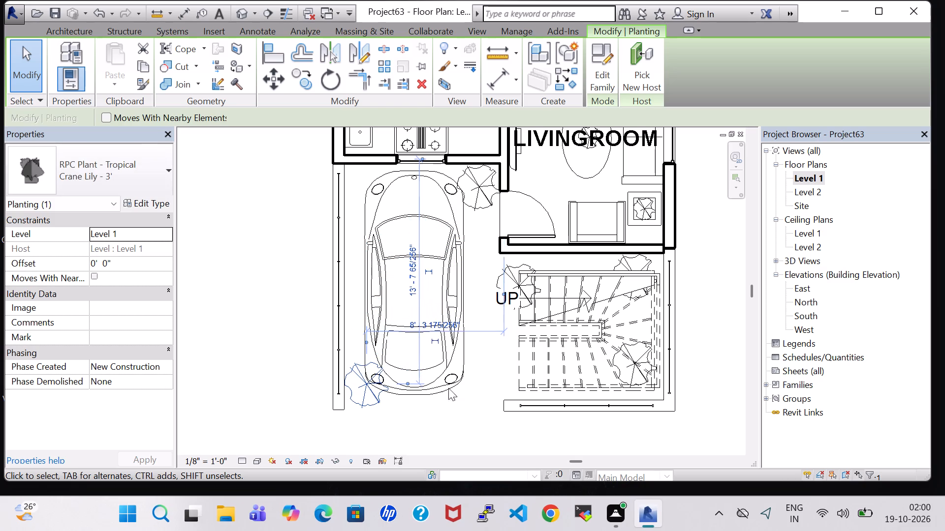
Nudge the RPC Beetle car slightly west and north, to about 6'-1" from the living room wall.
left_click(383, 255)
key("Left")
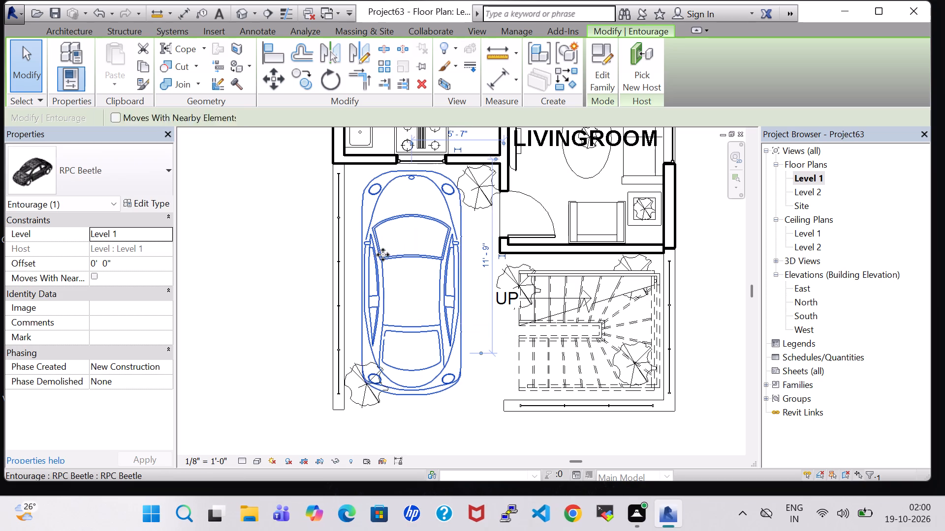
key("Left")
key("Left")
key("Up")
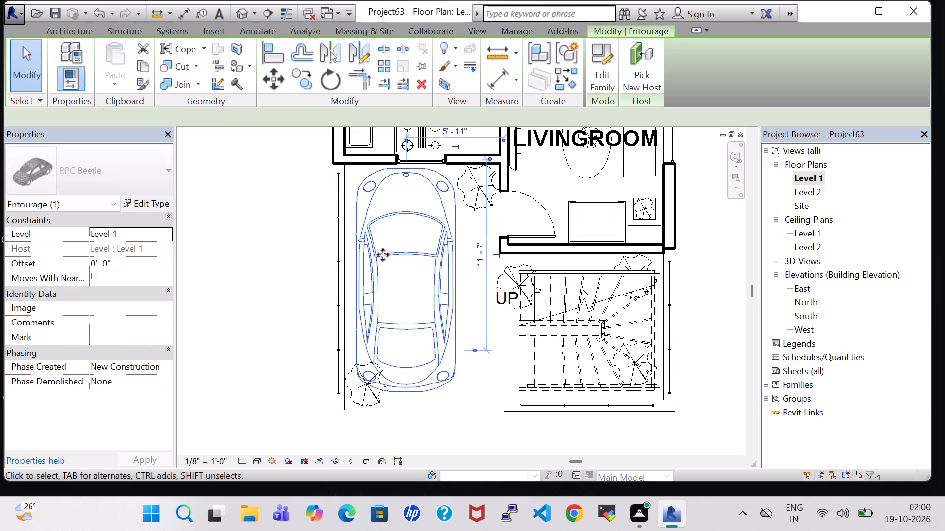
key("Left")
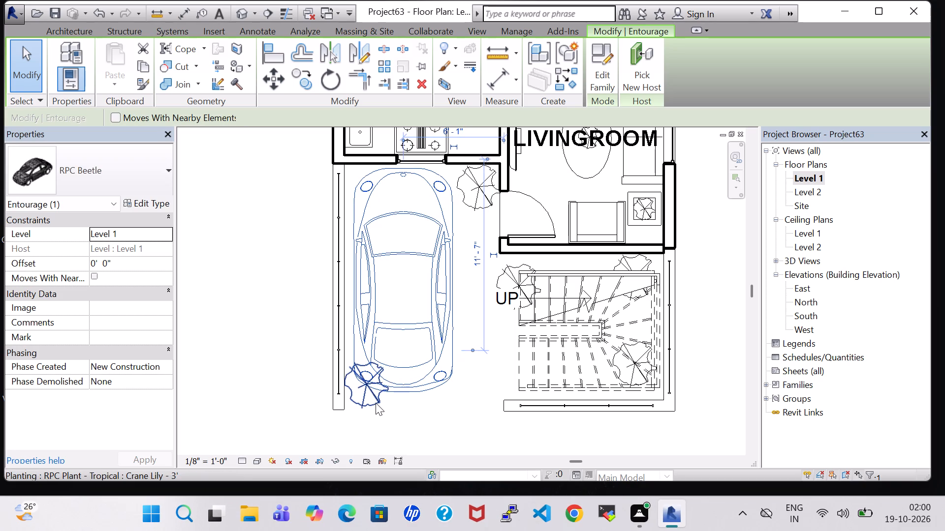
Move the Crane Lily from the car's rear west corner to its east side, in line with the Jungle Flame plant.
left_click(375, 402)
left_click_drag(369, 400, 466, 404)
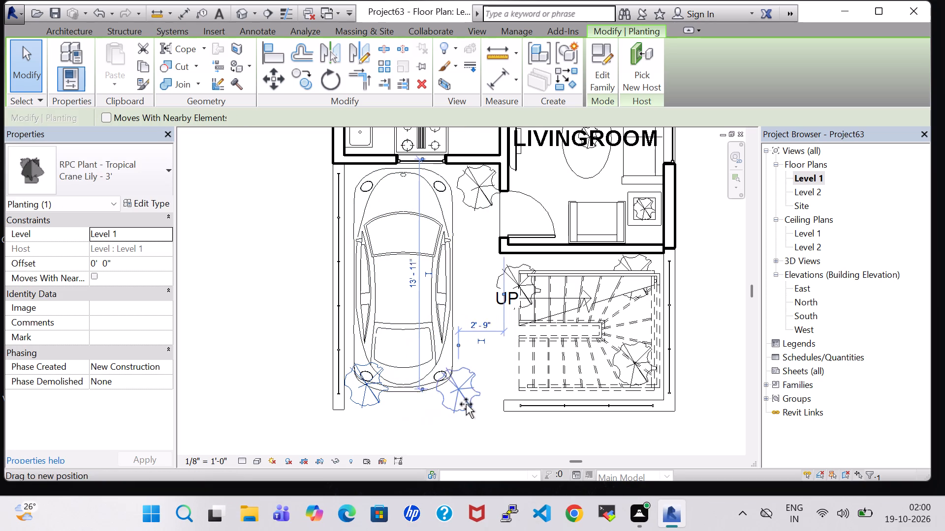
left_click_drag(466, 404, 467, 398)
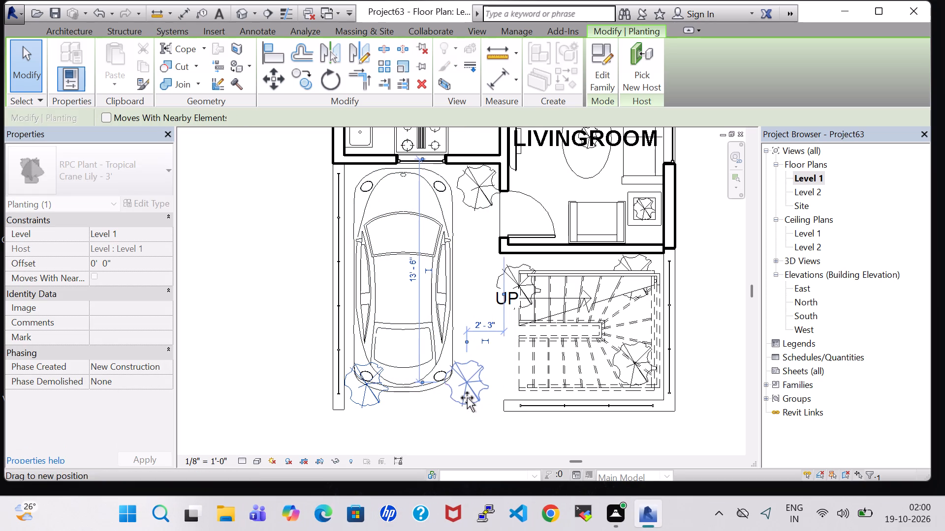
left_click_drag(467, 398, 477, 397)
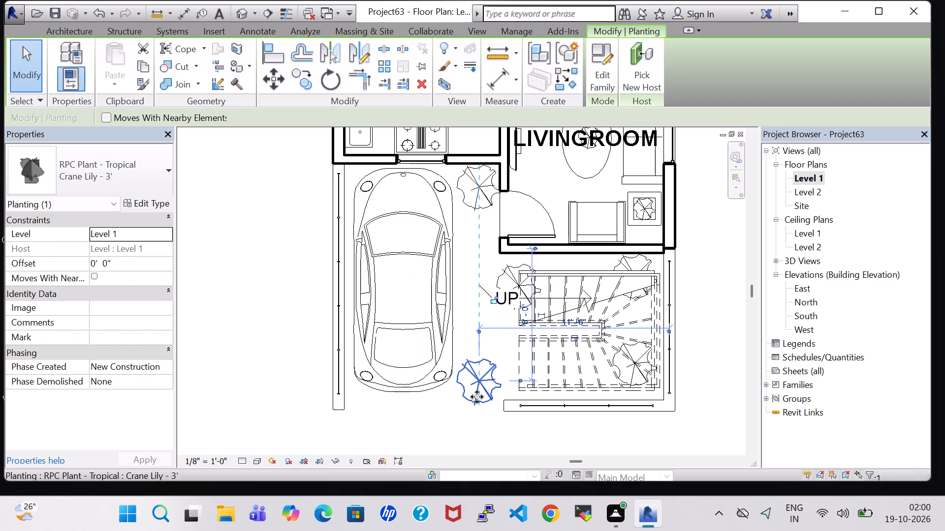
key("Escape")
key("Escape")
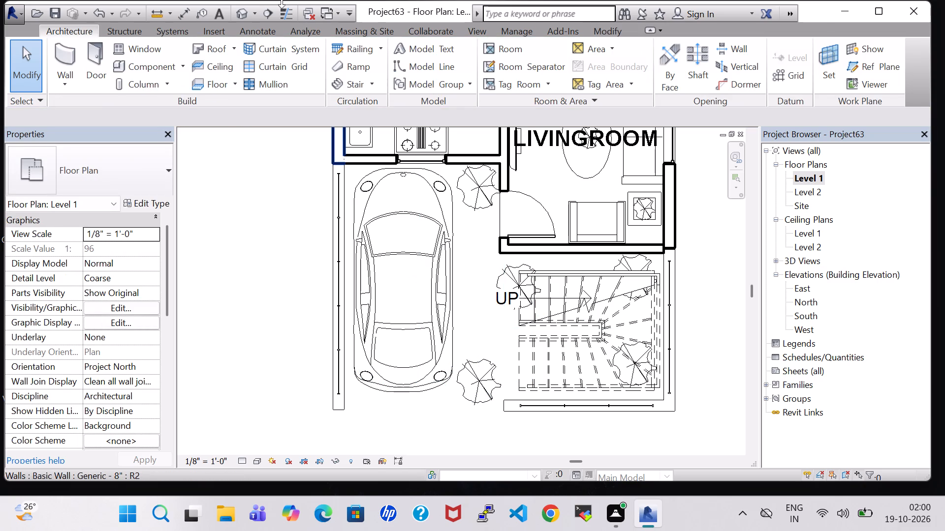
In the 3D view, nudge the RPC Beetle car southwest, to about 6'-7" from the living room wall.
left_click(242, 13)
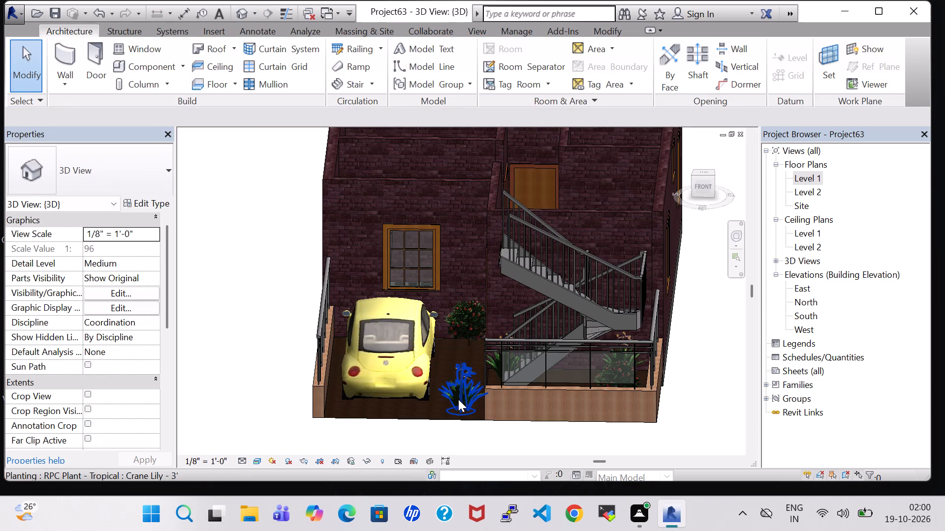
scroll(452, 414, "up", 1)
middle_click_drag(452, 414, 452, 373, "shift")
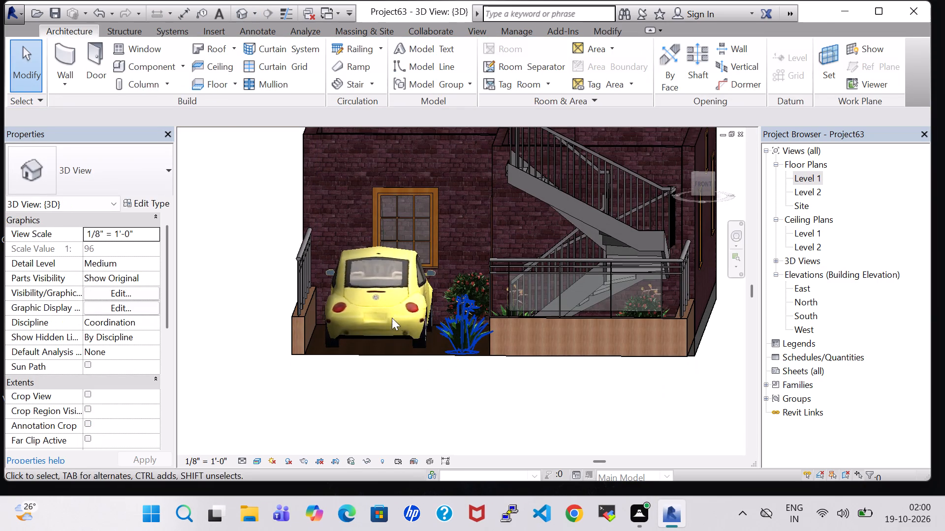
left_click(392, 316)
key("Left")
key("Left")
key("Left")
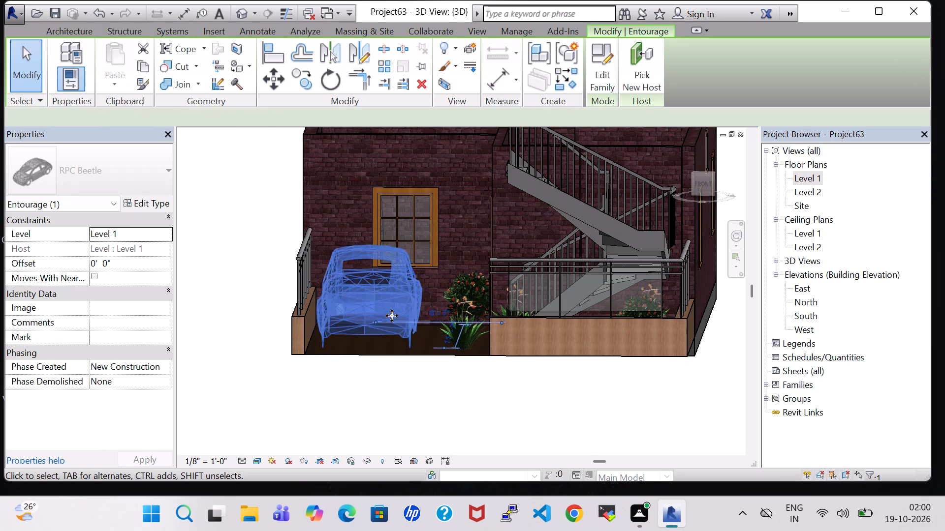
key("Down")
key("Left")
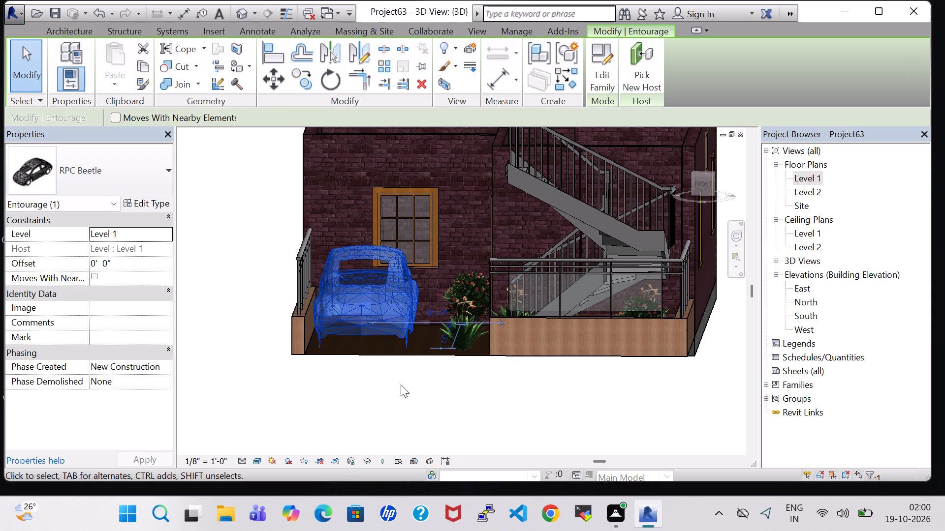
middle_click_drag(401, 387, 408, 486, "shift")
middle_click_drag(411, 309, 413, 377, "shift")
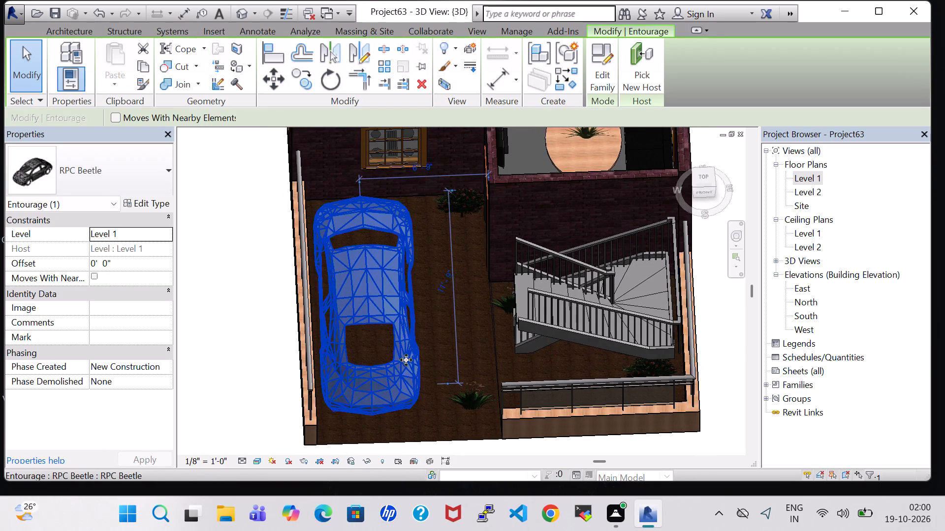
key("Down")
key("Down")
key("Down")
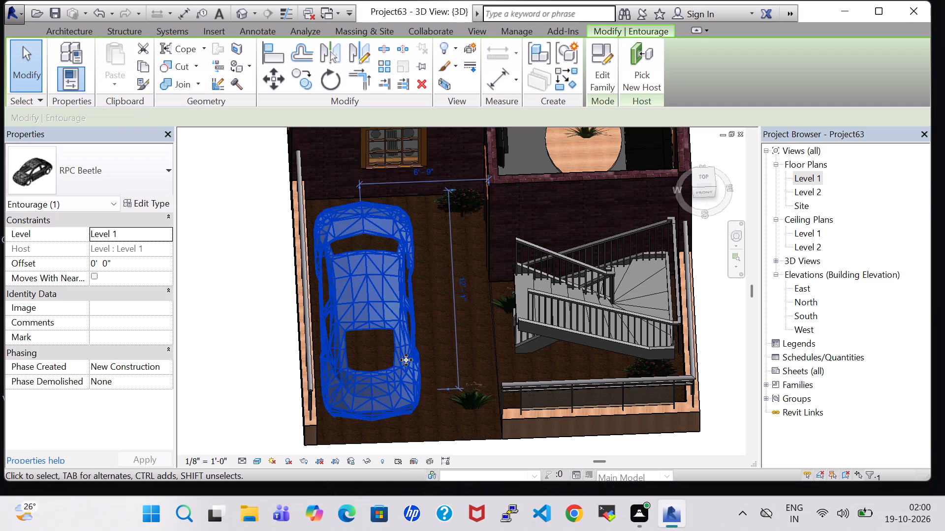
key("Down")
key("Left")
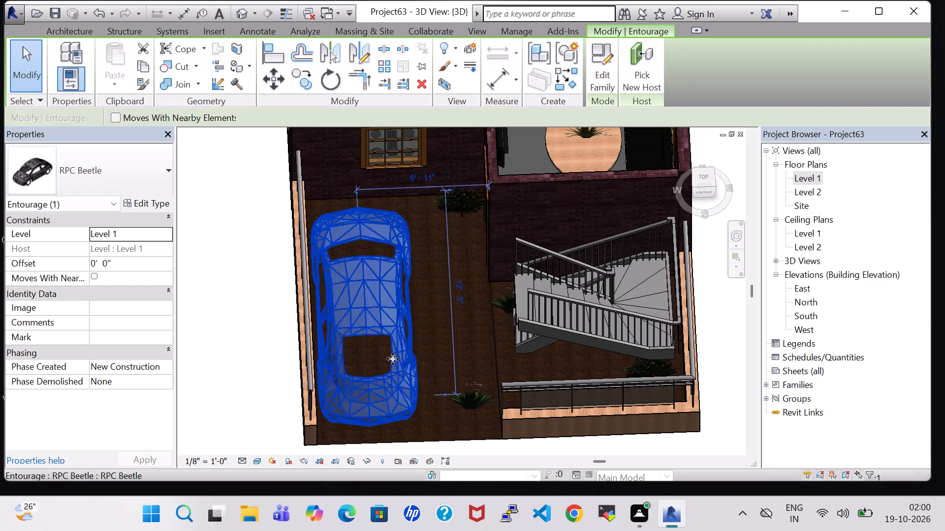
left_click(252, 310)
left_click(348, 325)
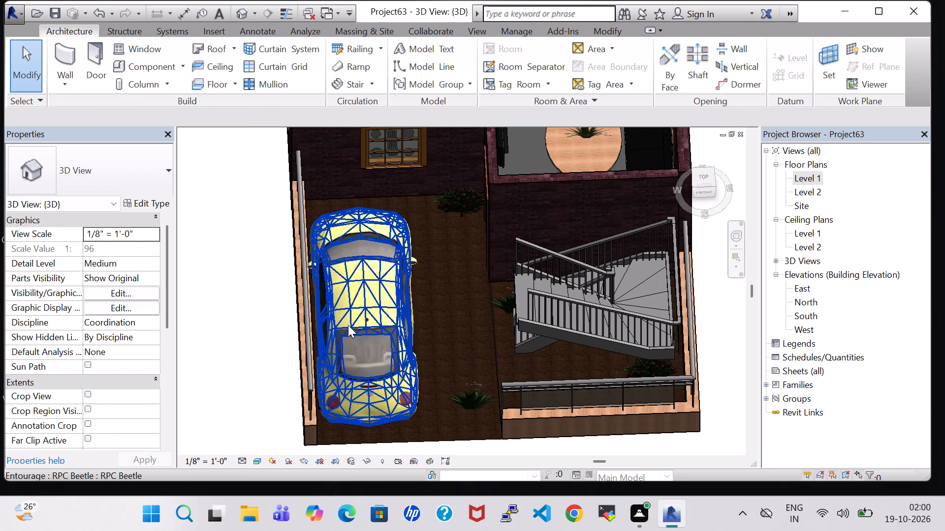
key("Right")
key("Right")
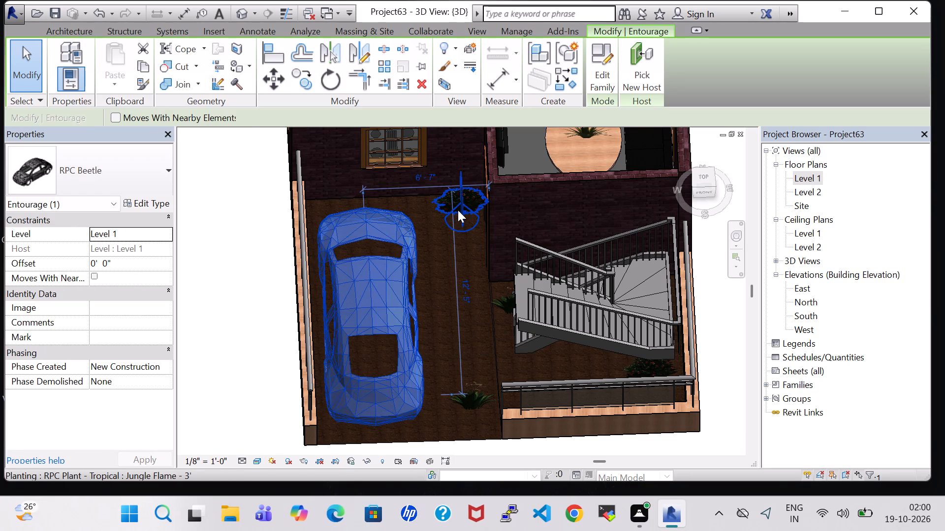
Nudge the Jungle Flame plant near the car's front west, to about 2'-8" from the living room wall.
left_click(458, 208)
key("Left")
key("Left")
key("Left")
key("Left")
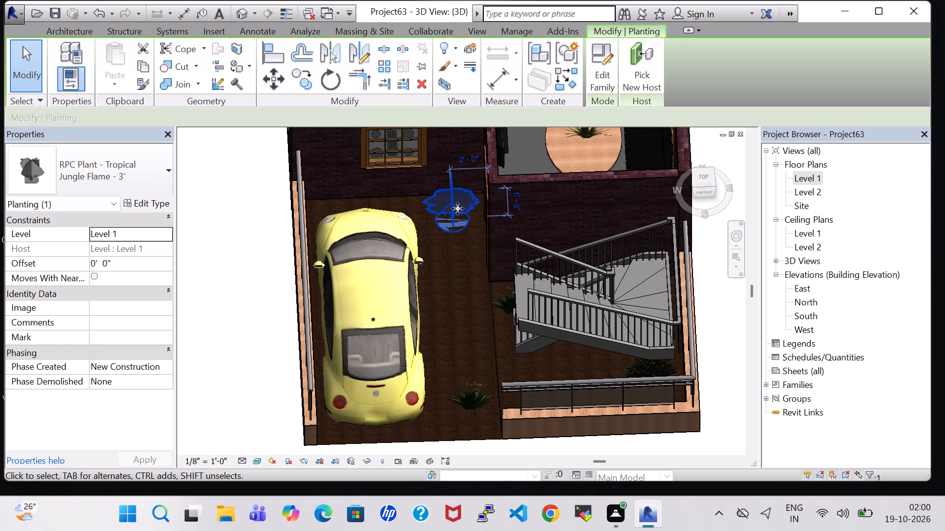
key("Left")
key("Left")
key("Left")
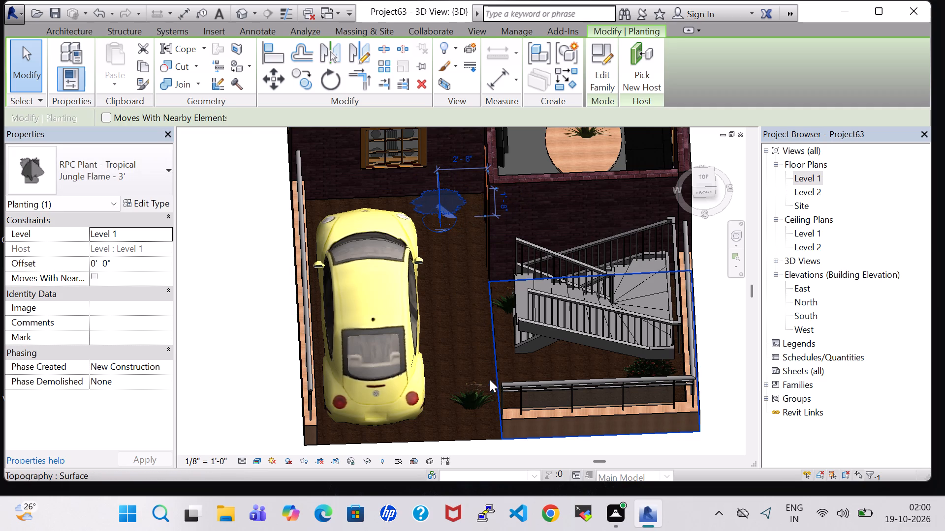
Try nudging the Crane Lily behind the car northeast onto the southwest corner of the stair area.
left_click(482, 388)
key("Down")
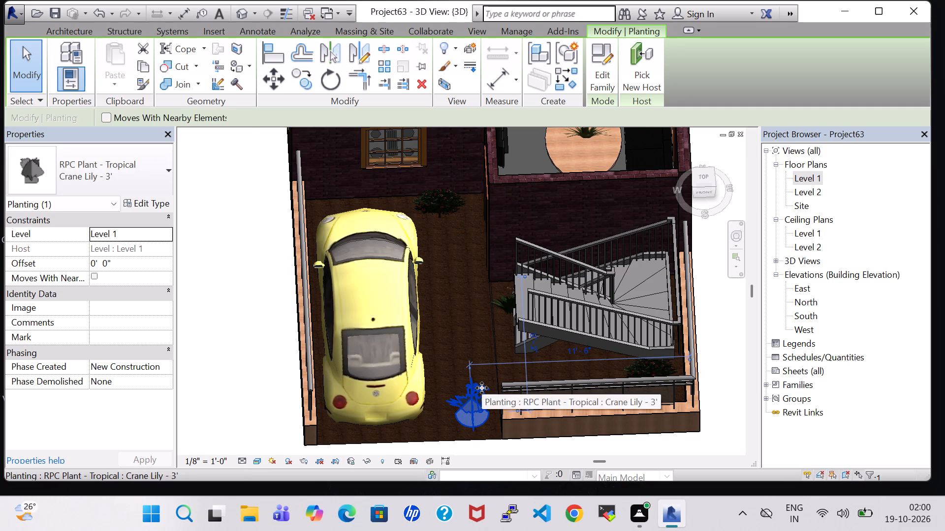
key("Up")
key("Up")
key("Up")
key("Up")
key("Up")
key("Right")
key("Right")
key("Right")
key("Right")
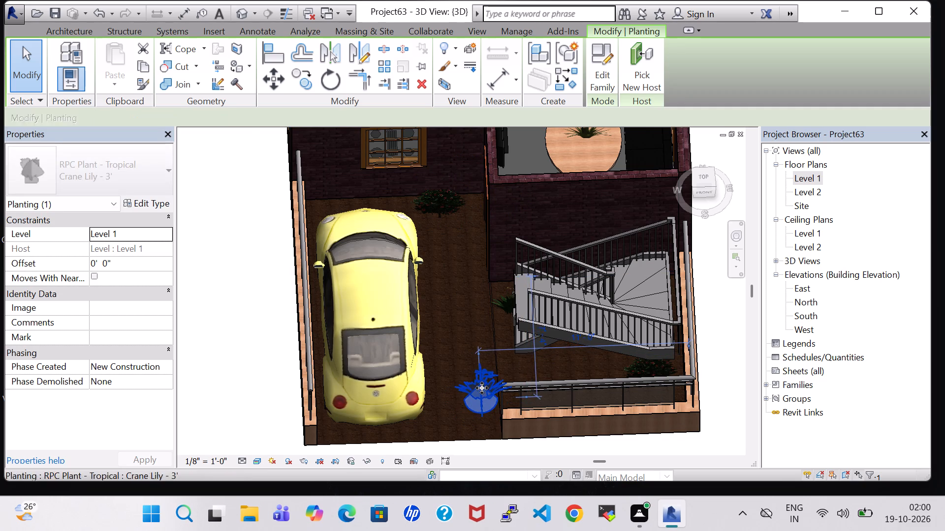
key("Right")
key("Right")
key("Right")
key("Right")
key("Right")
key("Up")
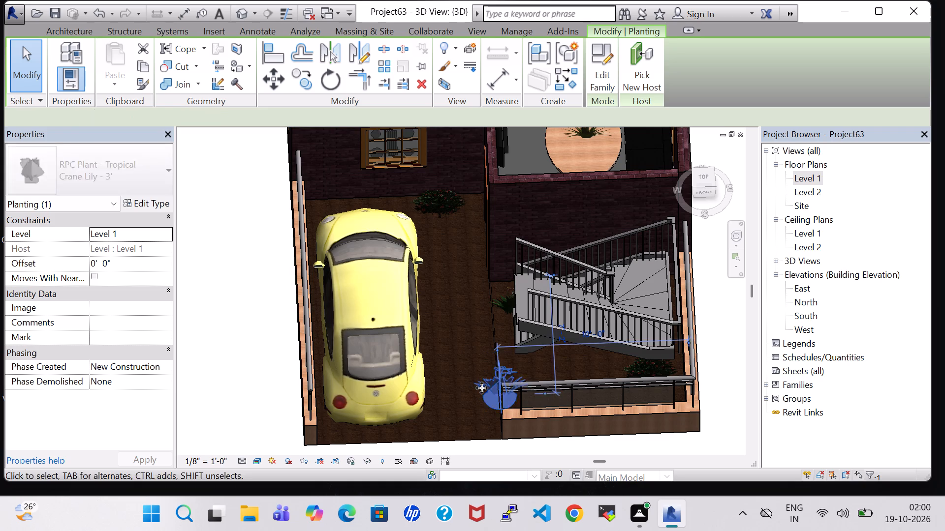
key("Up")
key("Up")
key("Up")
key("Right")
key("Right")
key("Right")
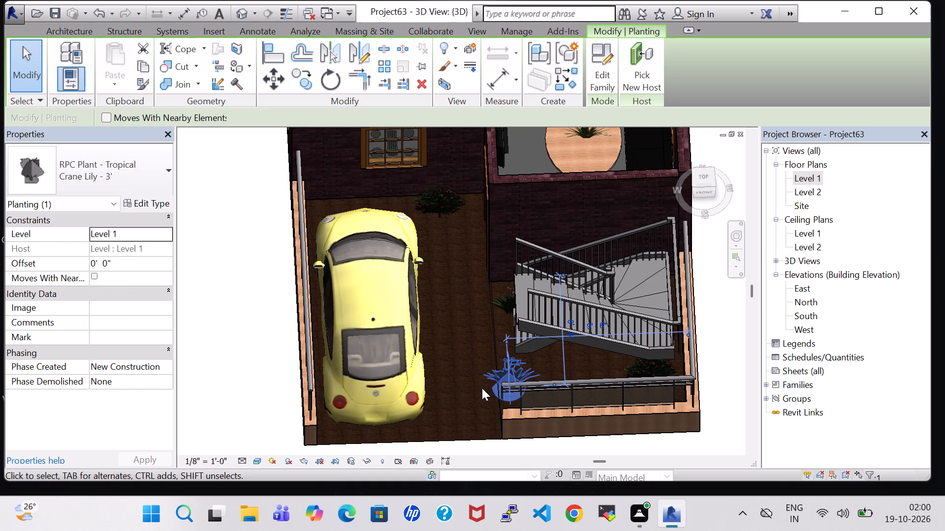
Nudge the Crane Lily southwest to the car's rear east corner, about 12'-10" from the stair area's east wall.
key("Left")
key("Left")
key("Left")
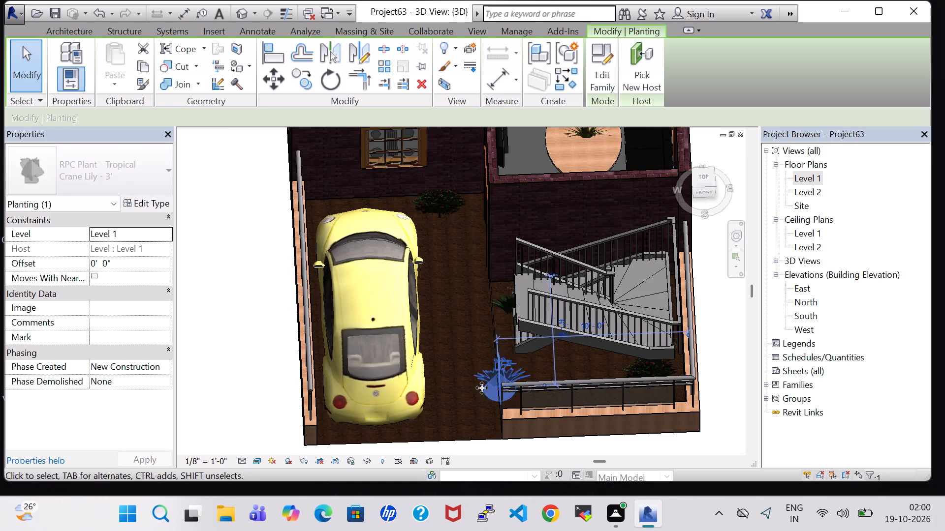
key("Left")
key("Left")
key("Left")
key("Left")
key("Left")
key("Left")
key("Left")
key("Left")
key("Left")
key("Left")
key("Left")
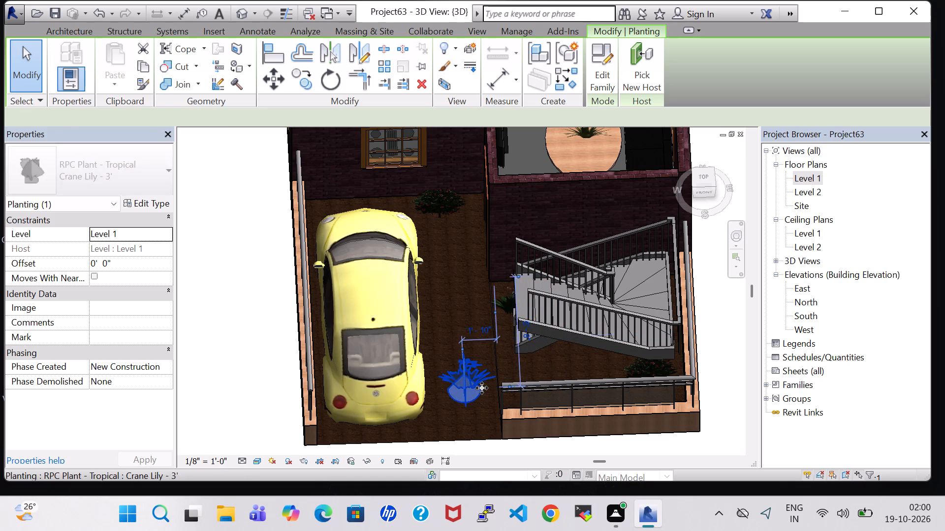
key("Left")
key("Left")
key("Left")
key("Left")
key("Down")
key("Down")
key("Down")
key("Down")
key("Down")
key("Down")
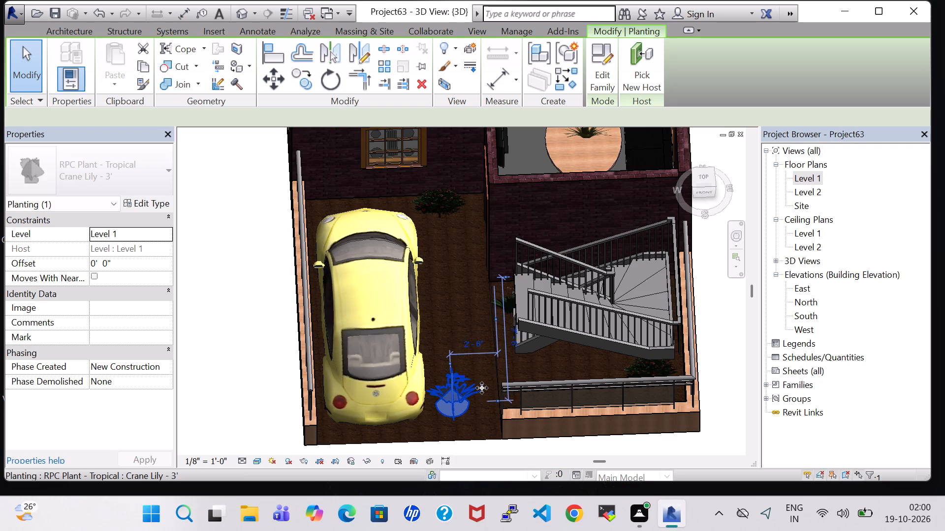
key("Down")
key("Down")
key("Left")
key("Left")
key("Down")
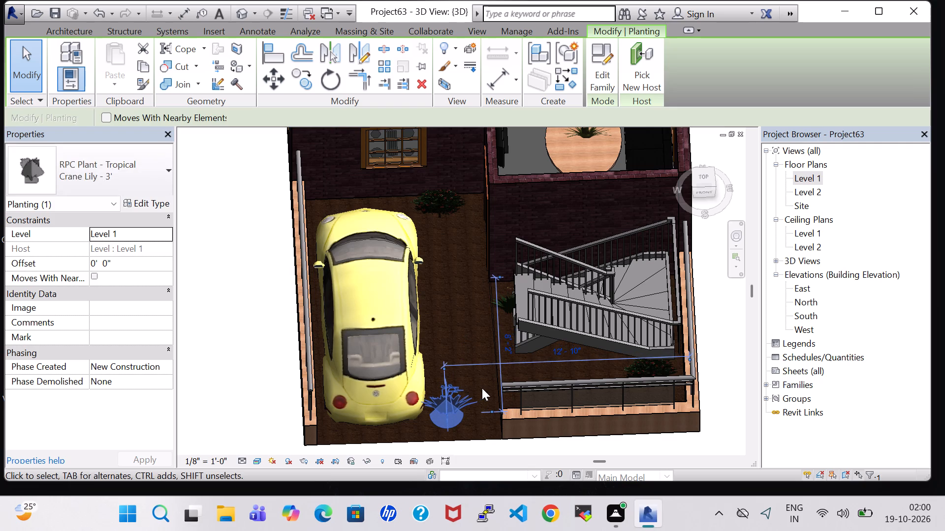
left_click(449, 264)
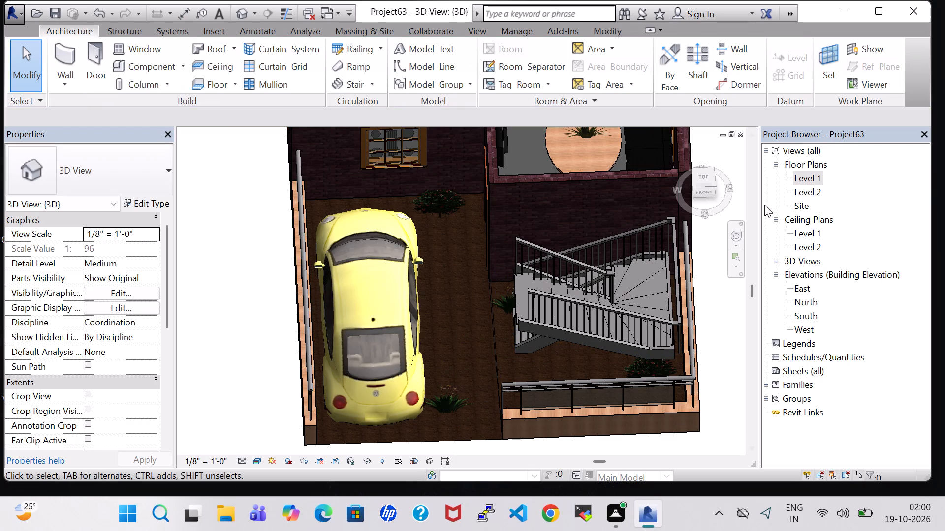
In the Level 1 plan, place a similar Crane Lily - 3' plant at the stair's southwest corner.
double_click(802, 180)
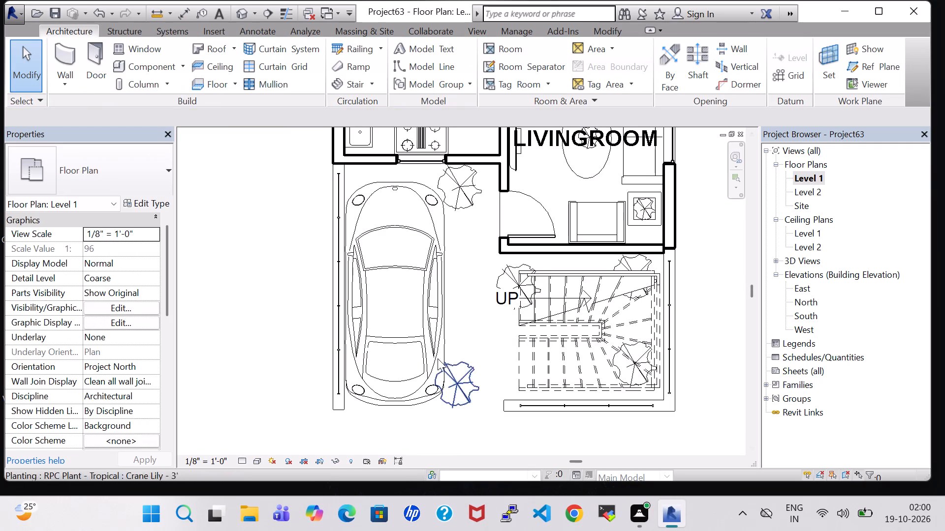
left_click(464, 392)
right_click(464, 392)
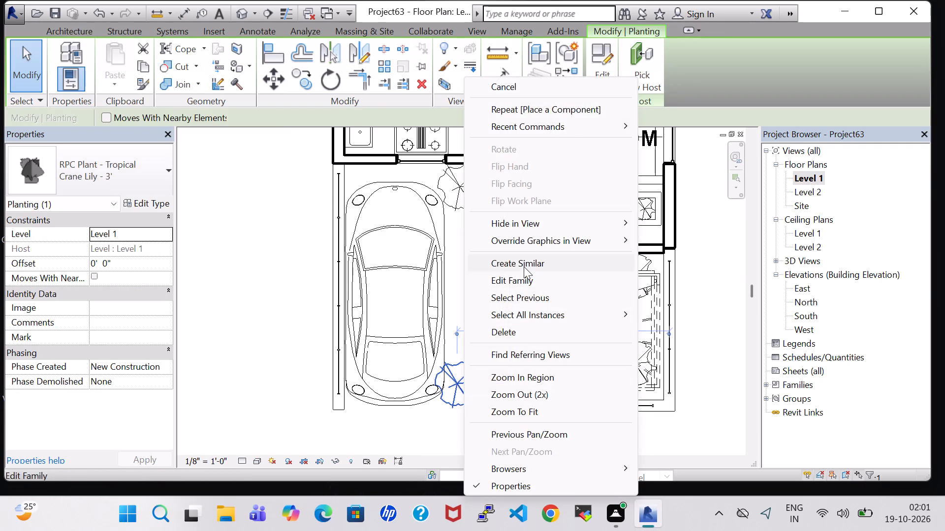
left_click(524, 266)
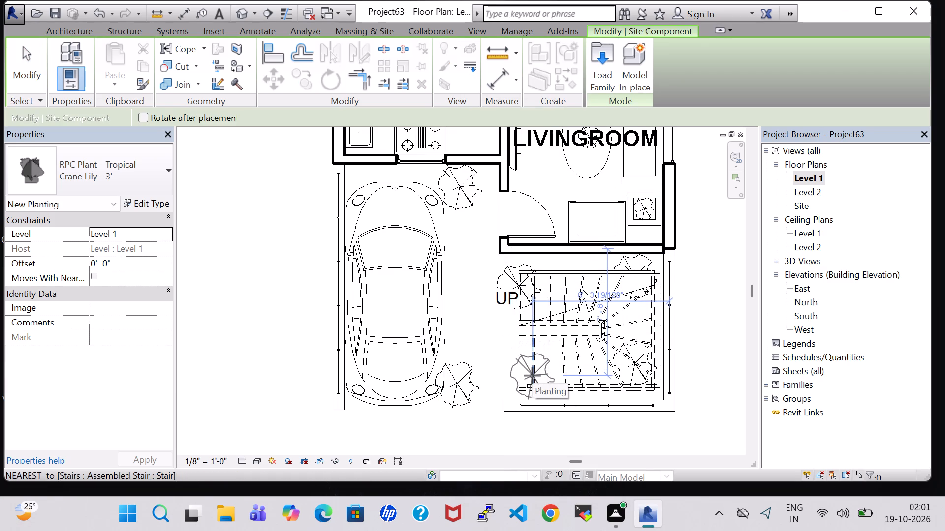
left_click(532, 376)
Change the new plant at the stair's southwest corner to the RPC Plant - Tropical Honey Myrtle - 4.5' type.
left_click(134, 182)
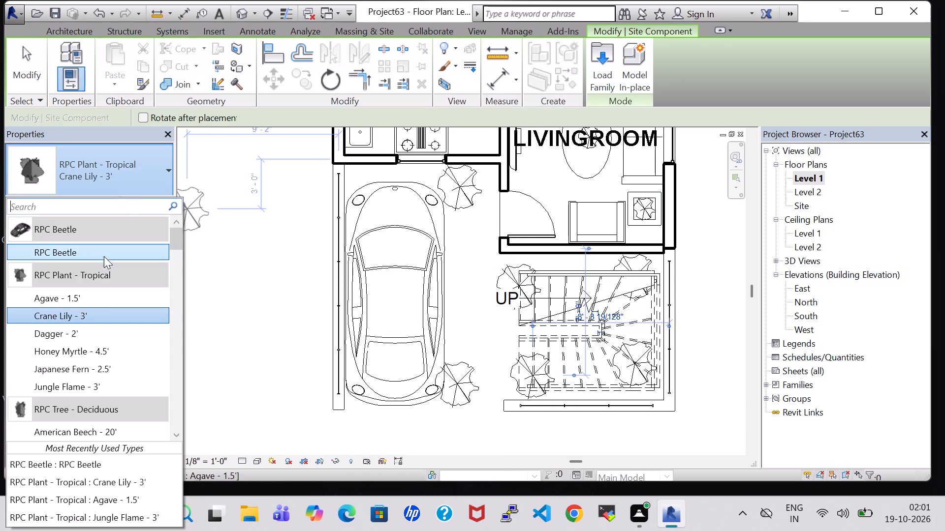
left_click(114, 346)
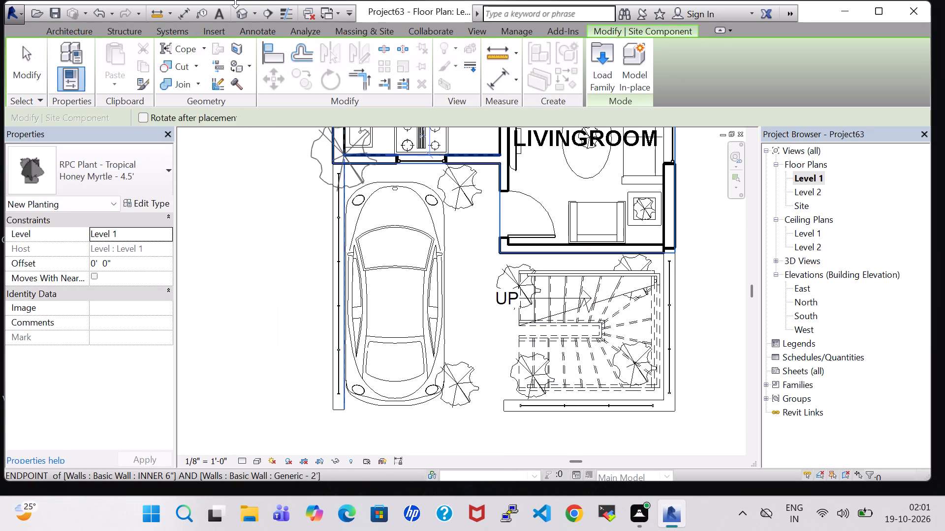
left_click(234, 11)
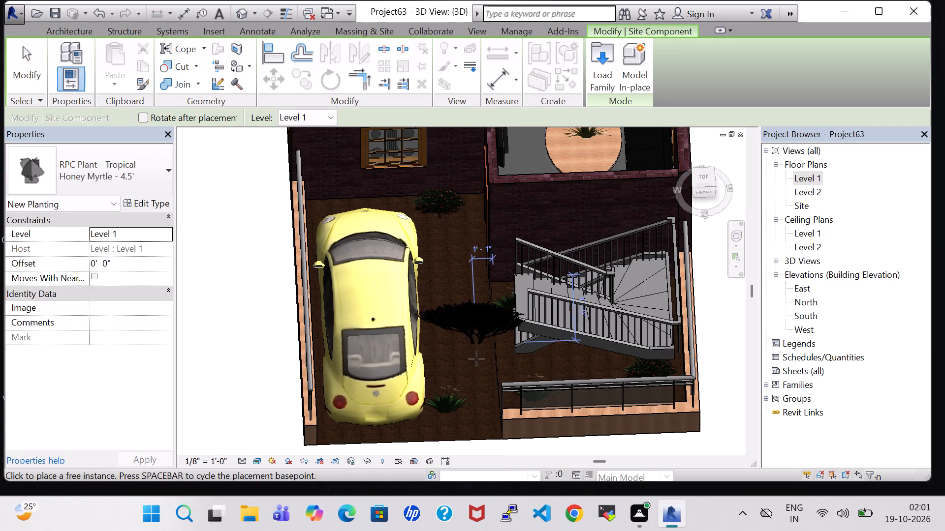
key("Escape")
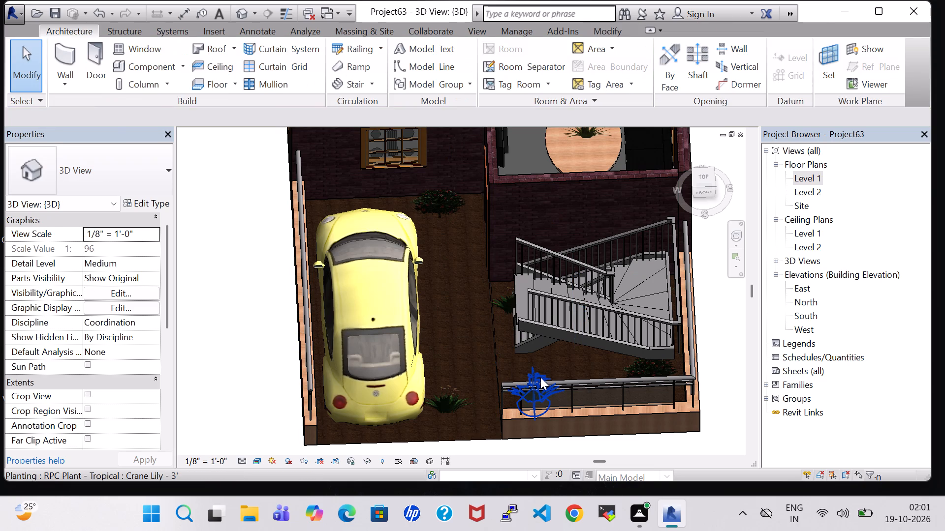
left_click(540, 377)
left_click(129, 175)
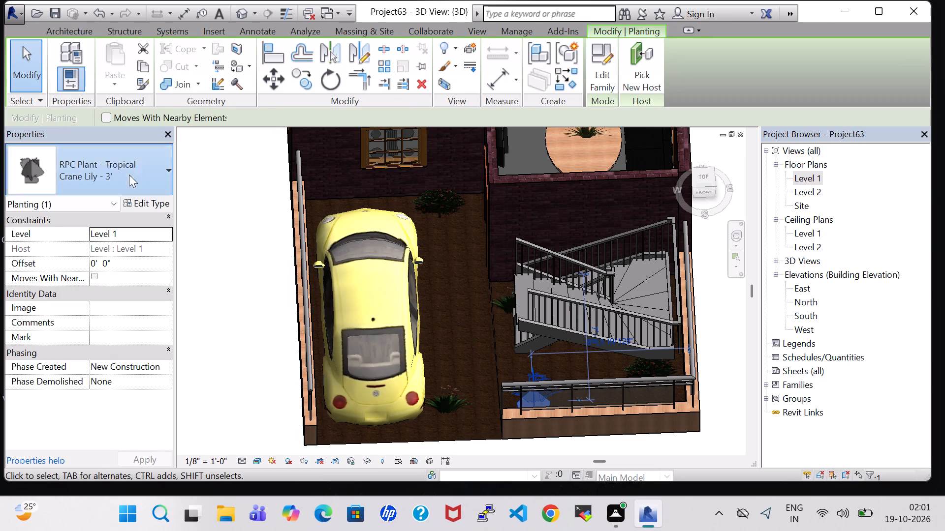
left_click(107, 303)
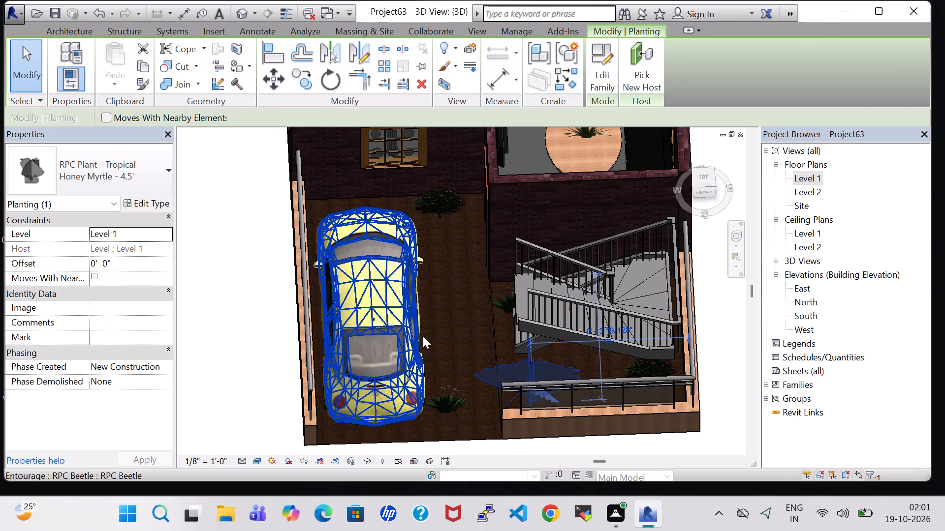
left_click(449, 344)
middle_click_drag(449, 345, 457, 305, "shift")
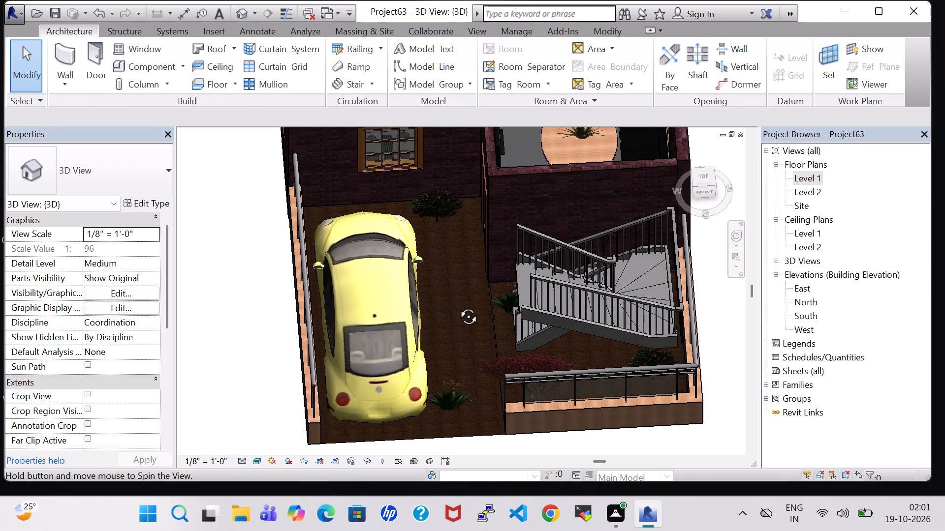
middle_click_drag(457, 305, 456, 273, "shift")
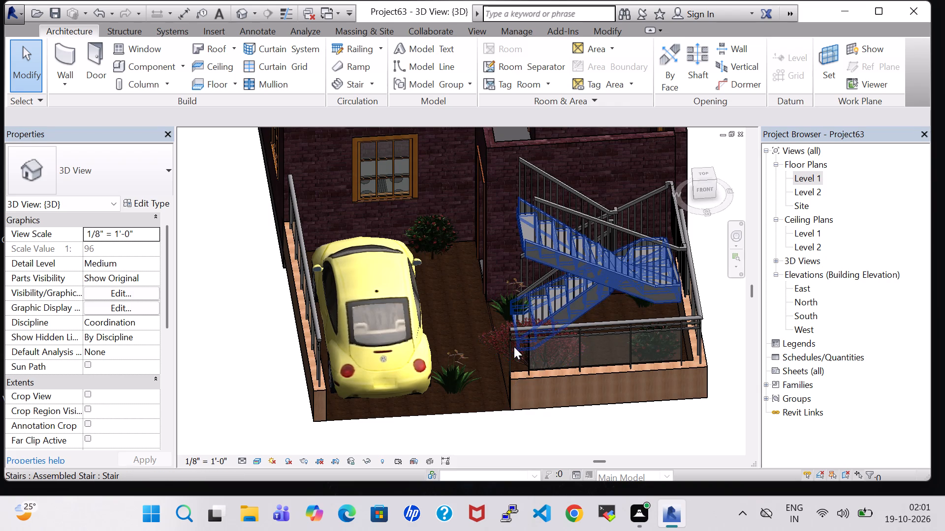
Nudge the Tropical Honey Myrtle at the stair's southwest corner east, so it sits behind the front glass railing.
left_click(519, 354)
key("Right")
key("Right")
key("Right")
key("Right")
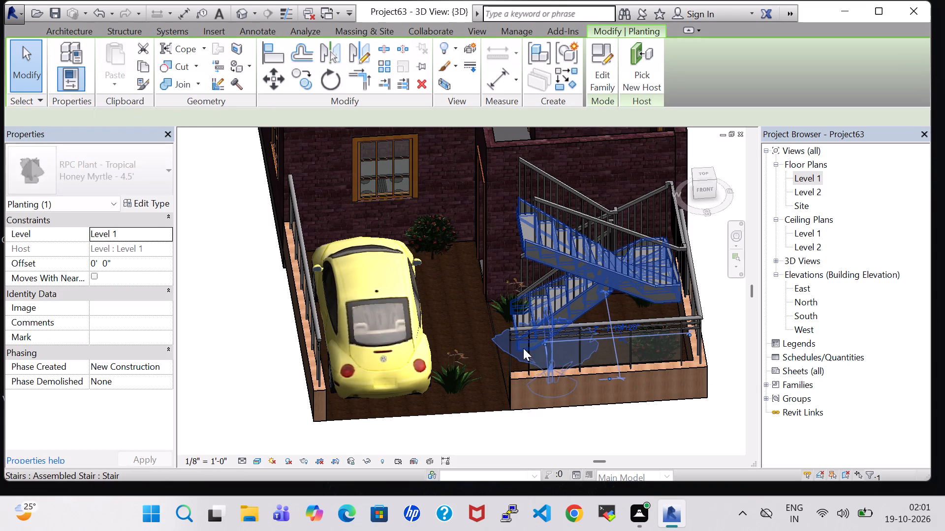
key("Right")
key("Right")
left_click(460, 314)
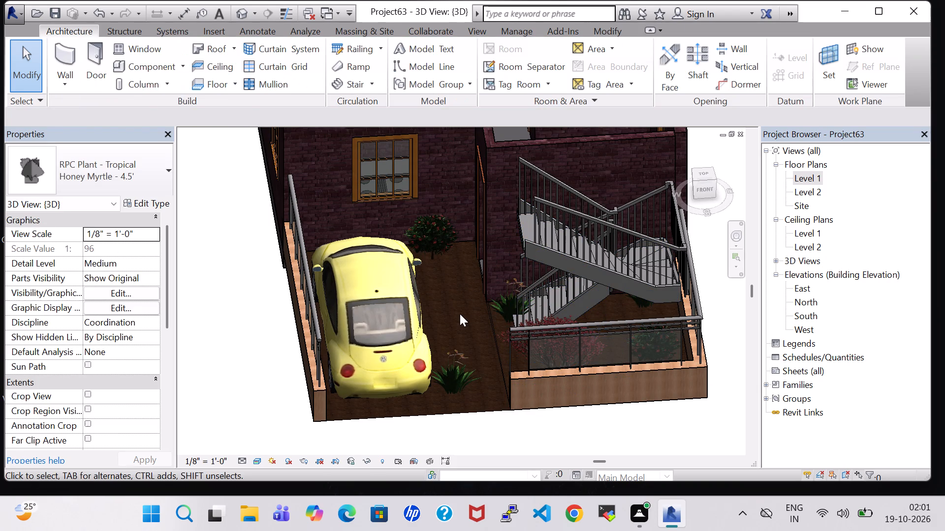
Nudge the Crane Lily at the car's rear east corner slightly east, away from the car.
middle_click_drag(460, 314, 443, 237)
left_click(435, 327)
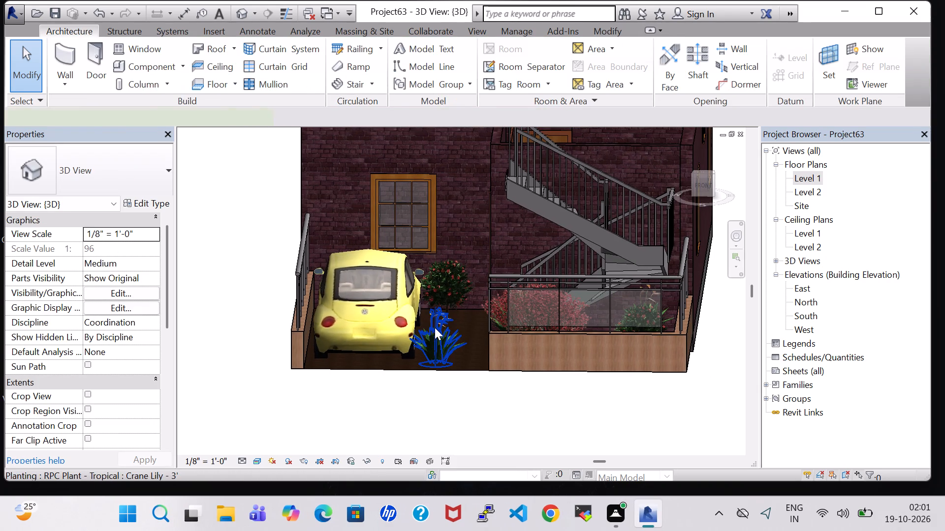
key("Right")
key("Right")
left_click(430, 390)
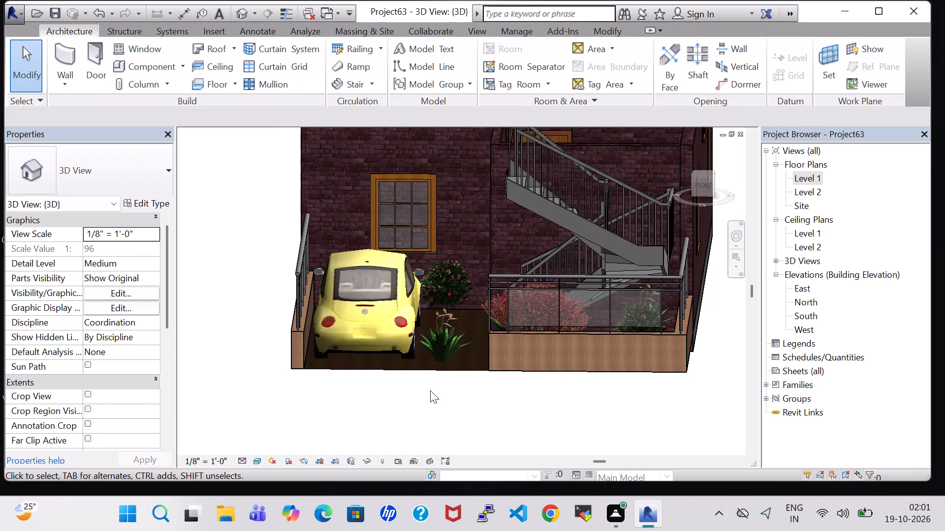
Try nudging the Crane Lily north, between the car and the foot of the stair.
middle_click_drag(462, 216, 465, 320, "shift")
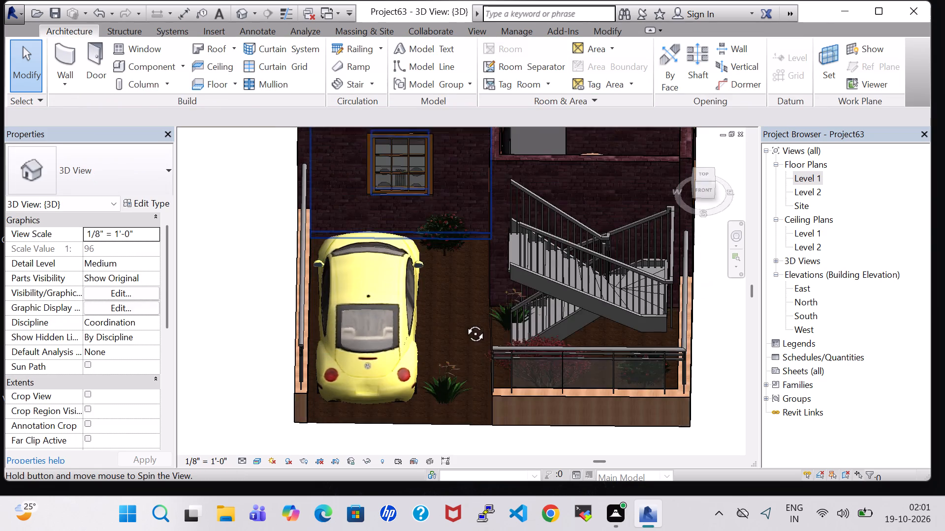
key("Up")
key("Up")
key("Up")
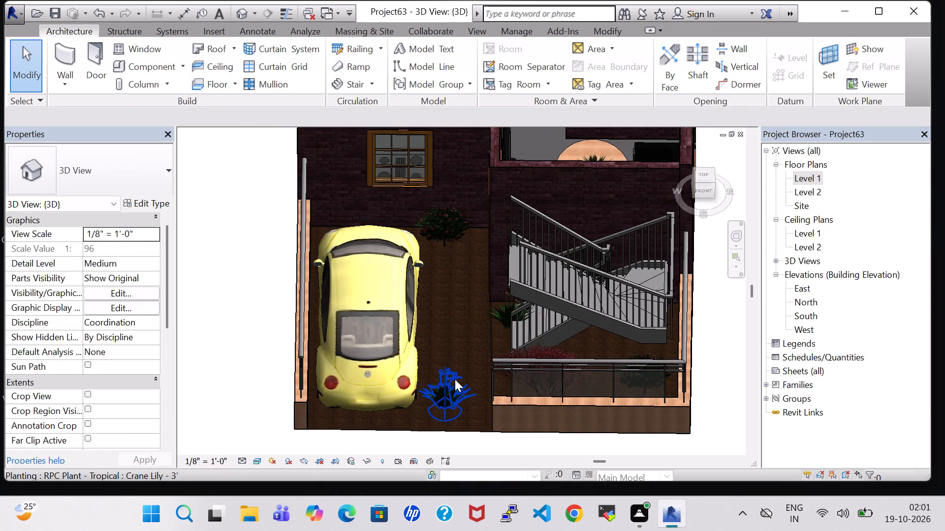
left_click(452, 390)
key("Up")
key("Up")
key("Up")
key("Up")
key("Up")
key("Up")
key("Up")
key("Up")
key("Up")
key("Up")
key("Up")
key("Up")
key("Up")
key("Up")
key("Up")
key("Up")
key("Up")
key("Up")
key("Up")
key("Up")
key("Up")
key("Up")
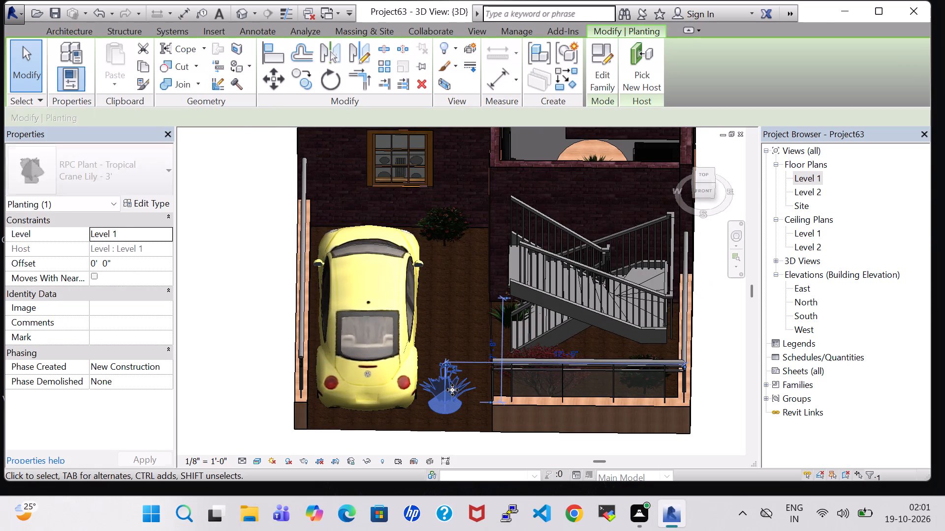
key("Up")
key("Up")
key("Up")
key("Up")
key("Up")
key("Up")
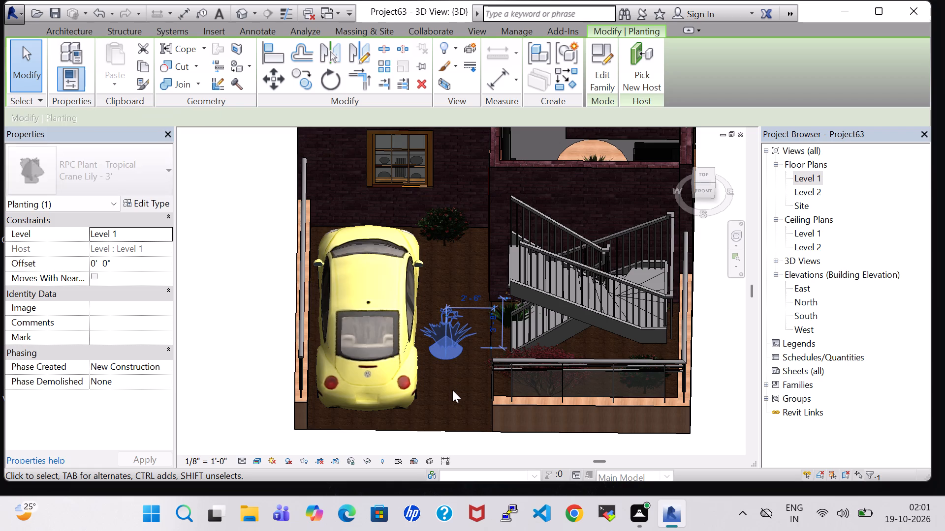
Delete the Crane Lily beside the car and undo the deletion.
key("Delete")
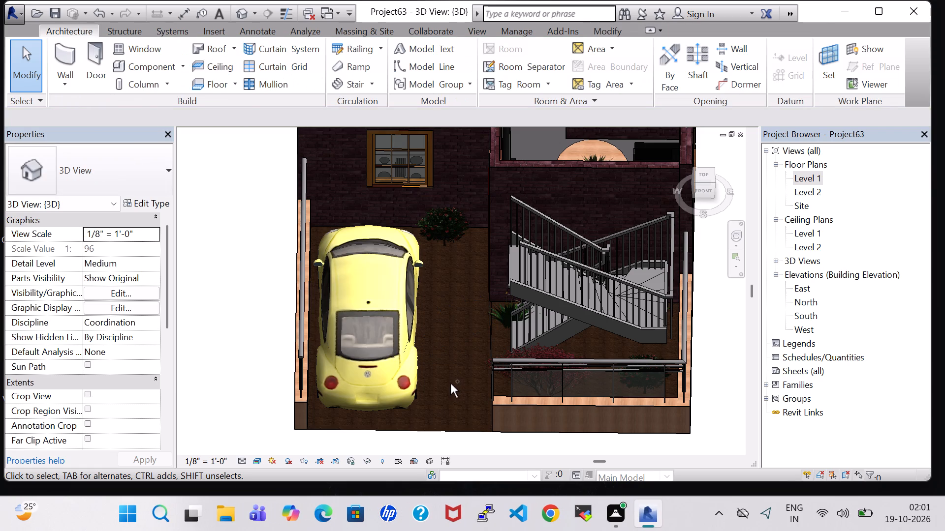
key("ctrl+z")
Nudge the Crane Lily south and east until it stands beside the west end of the stair area's front low wall.
left_click(449, 343)
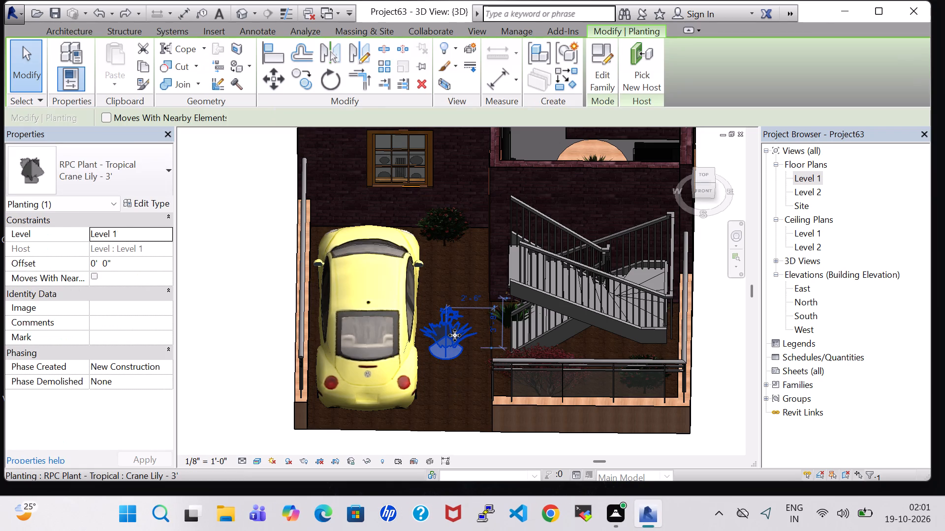
key("Down")
key("Down")
key("Down")
key("Down")
key("Down")
key("Down")
key("Down")
key("Down")
key("Down")
key("Down")
key("Down")
key("Down")
key("Down")
key("Down")
key("Down")
key("Down")
key("Down")
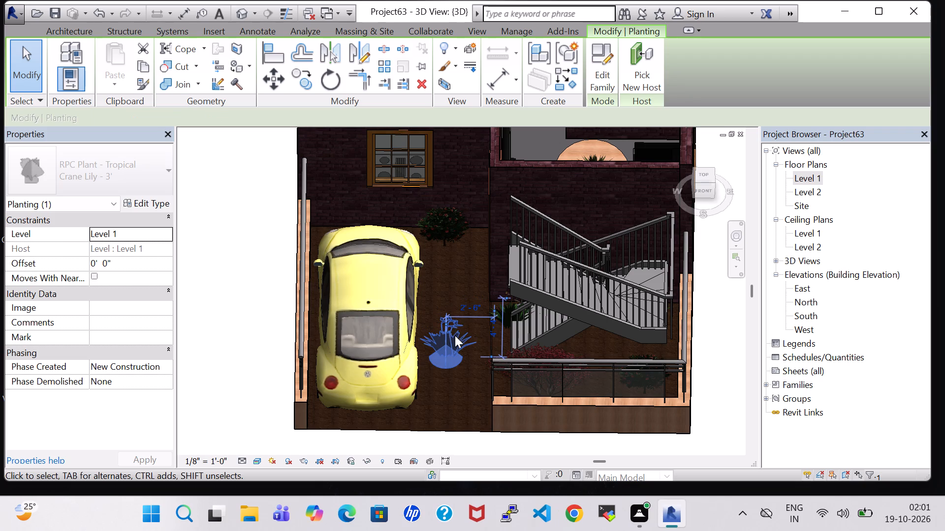
key("Down")
key("Down")
key("Down")
key("Down")
key("Down")
key("Down")
key("Down")
key("Down")
key("Down")
key("Down")
key("Down")
key("Down")
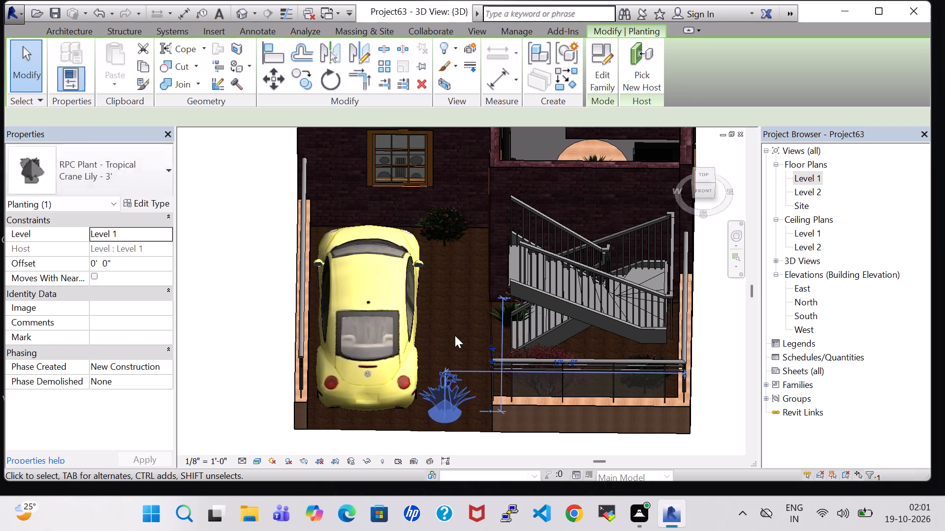
key("Down")
key("Down")
key("Down")
key("Right")
key("Right")
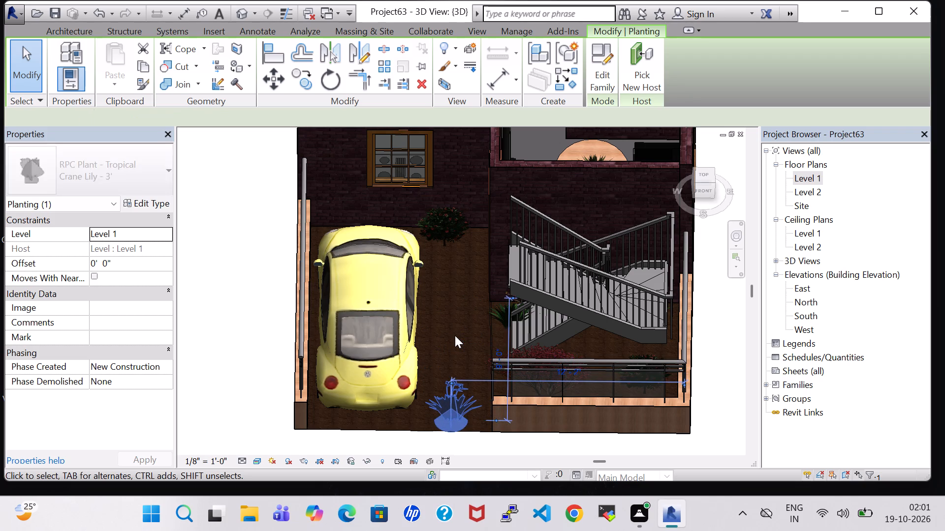
key("Right")
key("Right")
key("Right")
key("Right")
key("Right")
key("Up")
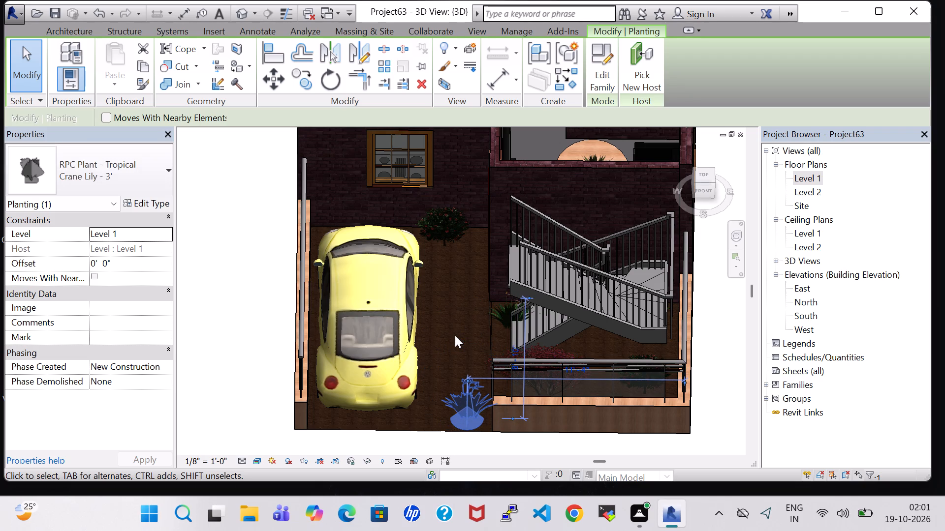
key("Right")
left_click(455, 335)
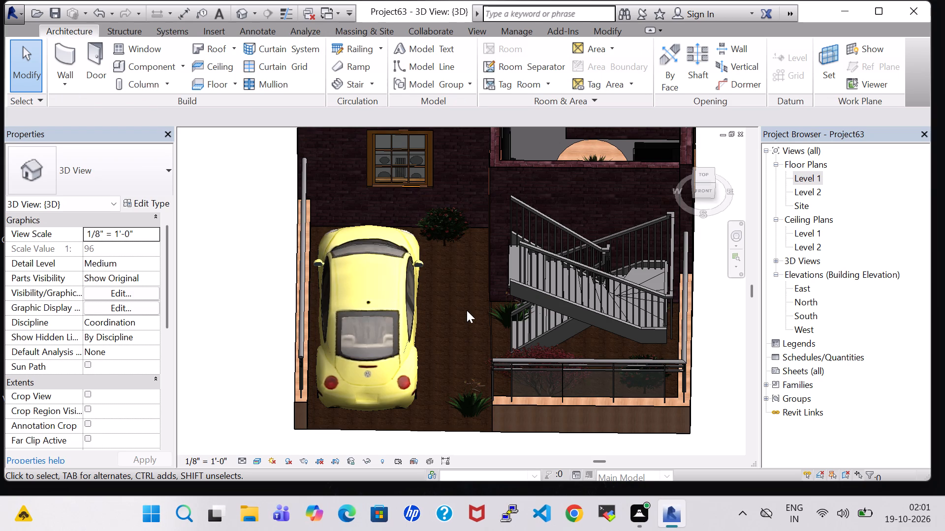
In the Level 1 plan, start a footprint roof on Level 2 and sketch its boundary along the north wall, about 20'-6", and the east wall.
double_click(818, 182)
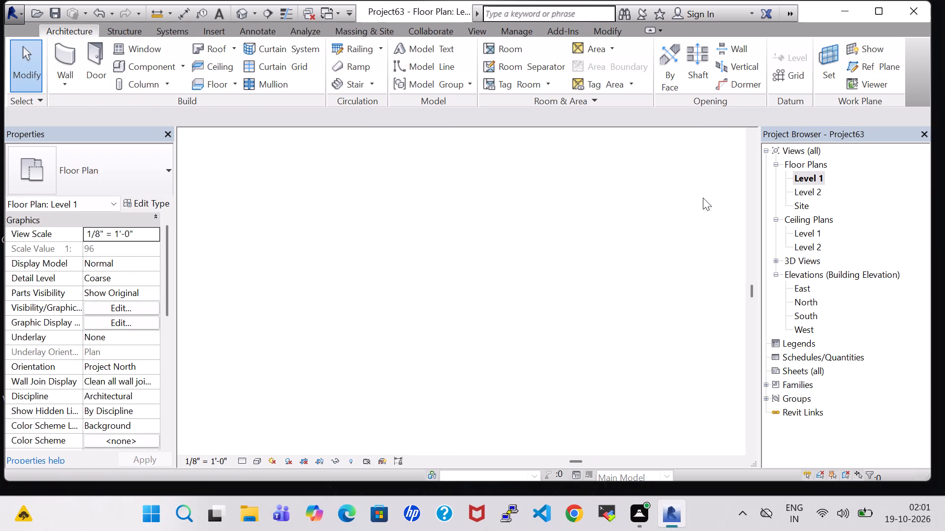
scroll(644, 228, "down", 4)
middle_click_drag(700, 211, 662, 367)
scroll(662, 367, "up", 1)
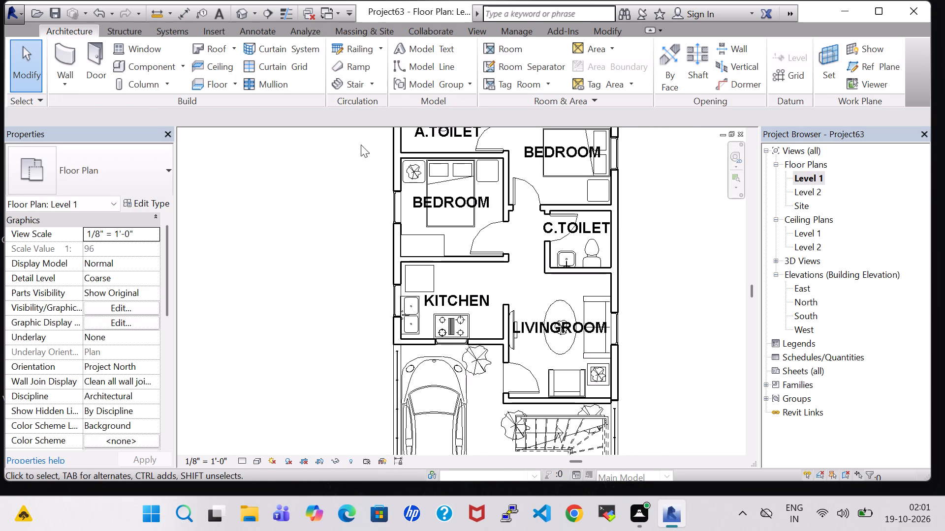
left_click(209, 44)
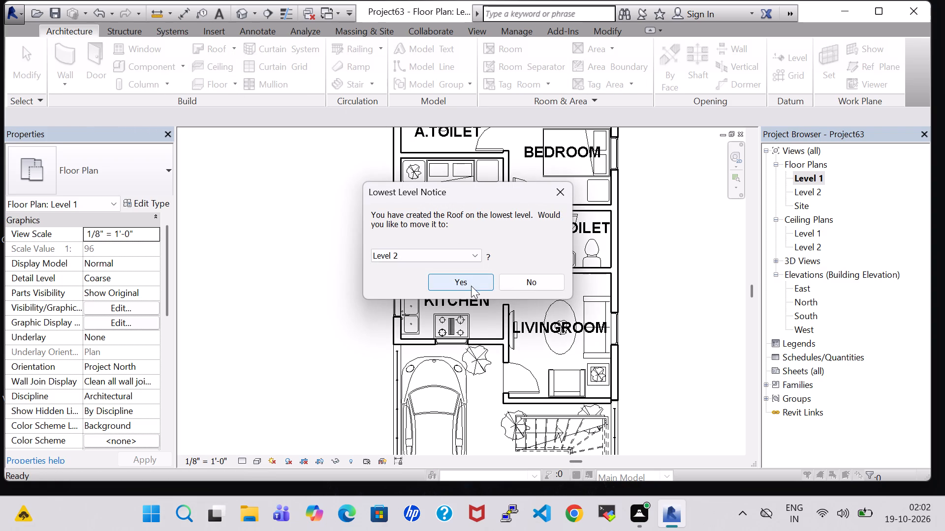
left_click(471, 285)
left_click(712, 53)
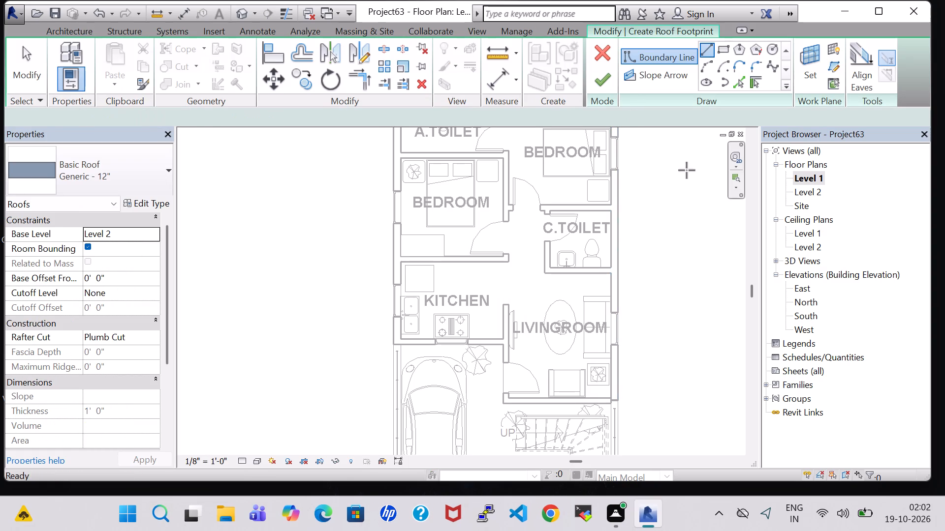
middle_click_drag(687, 196, 709, 326)
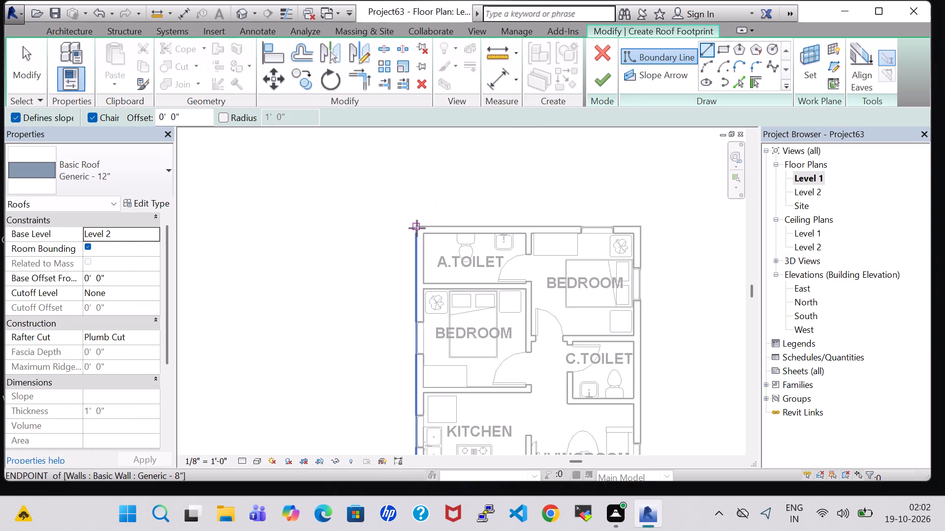
left_click(417, 228)
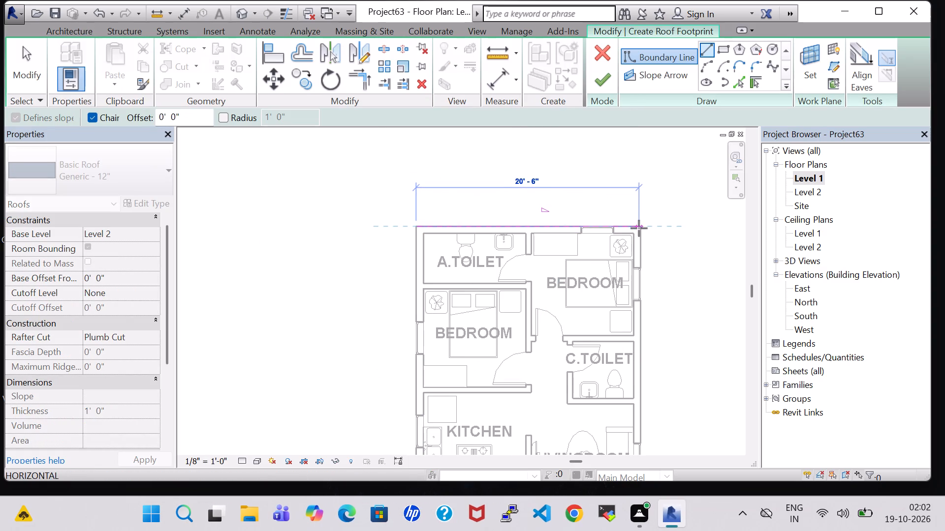
left_click(640, 227)
middle_click_drag(650, 316, 650, 174)
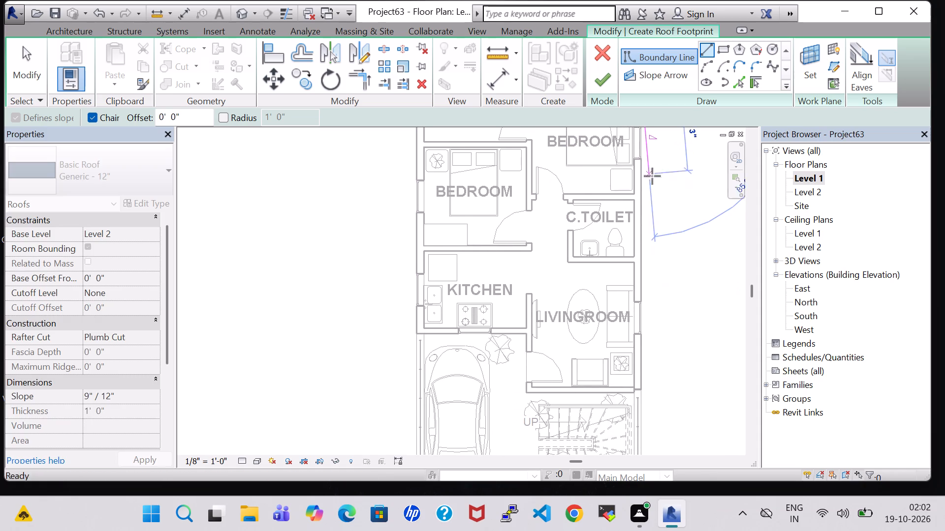
scroll(646, 390, "up", 8)
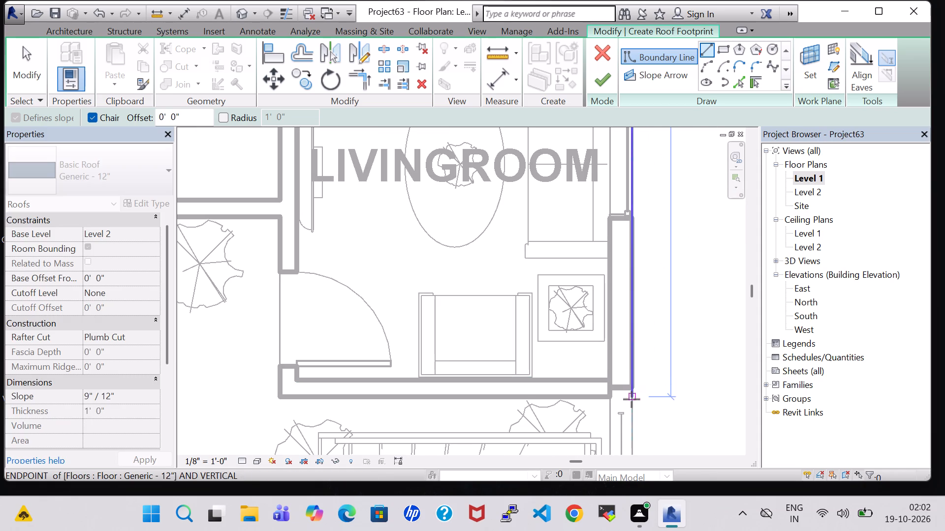
left_click(631, 399)
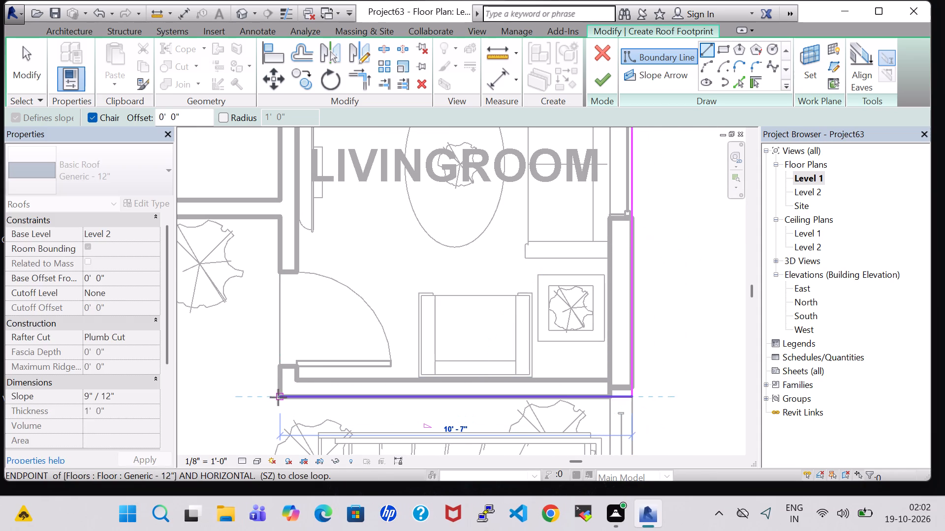
Close the roof boundary along the living room's south wall, about 10'-7", its west wall, the kitchen's south wall and the outer west wall.
left_click(278, 397)
left_click(278, 220)
middle_click_drag(279, 220, 291, 223)
scroll(280, 220, "up", 1)
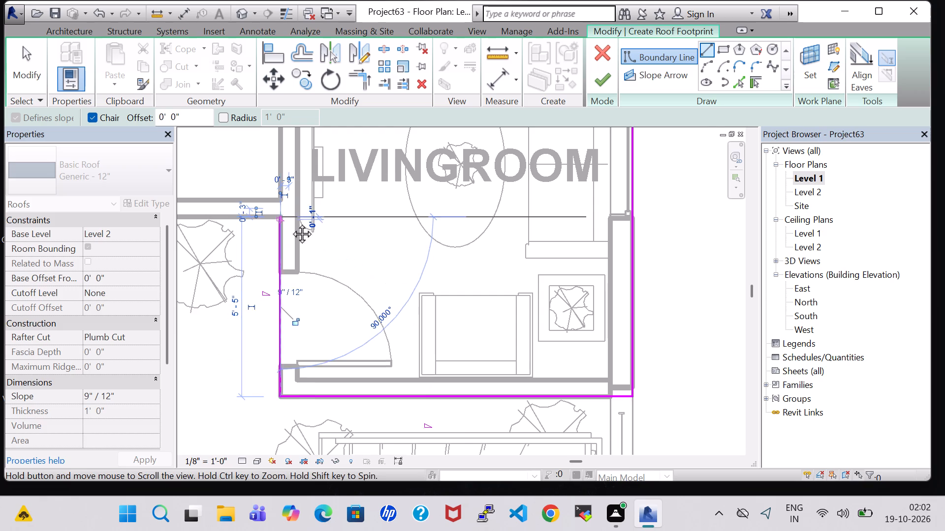
middle_click_drag(291, 223, 479, 247)
middle_click_drag(379, 245, 619, 259)
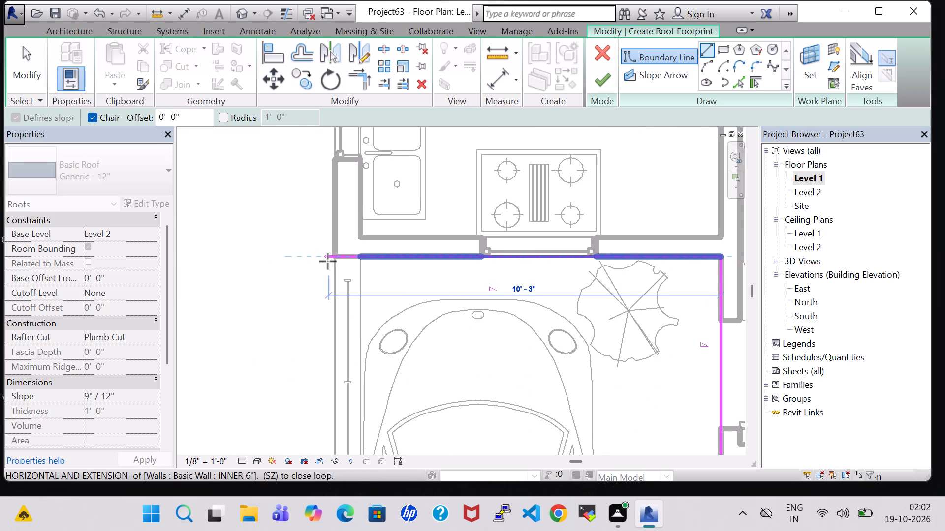
left_click(335, 257)
middle_click_drag(337, 202, 356, 431)
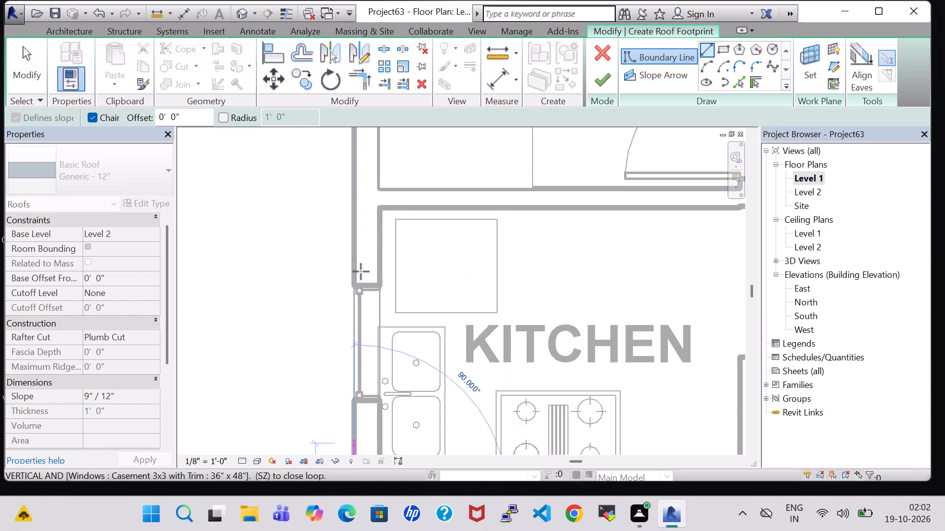
middle_click_drag(350, 169, 342, 444)
scroll(342, 444, "up", 1)
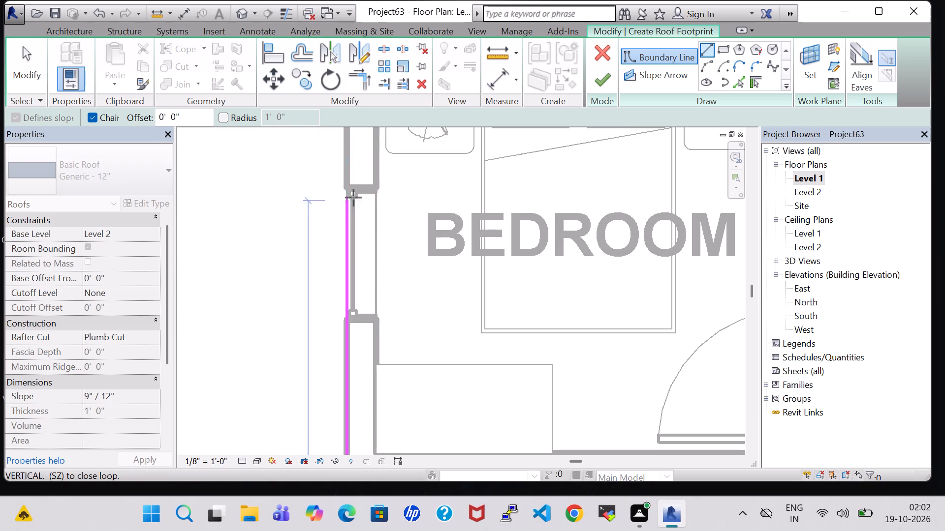
middle_click_drag(351, 183, 375, 511)
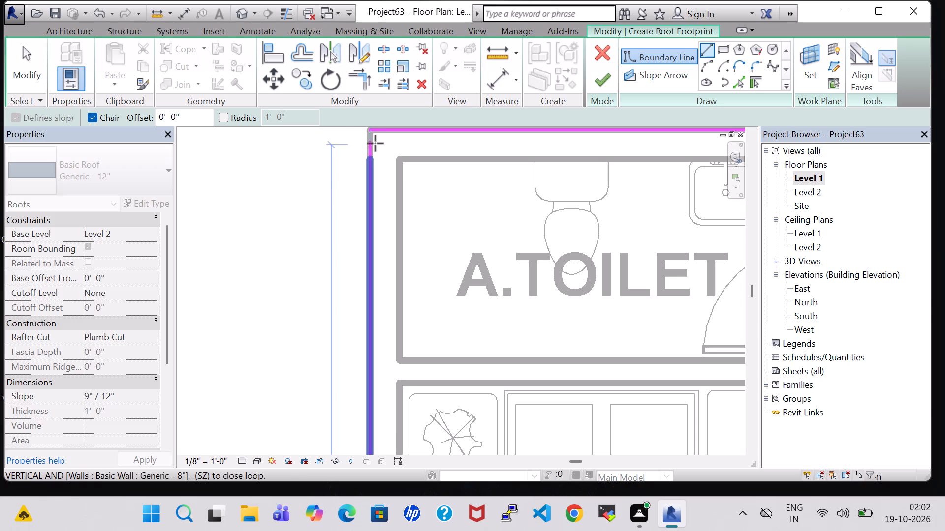
left_click(368, 126)
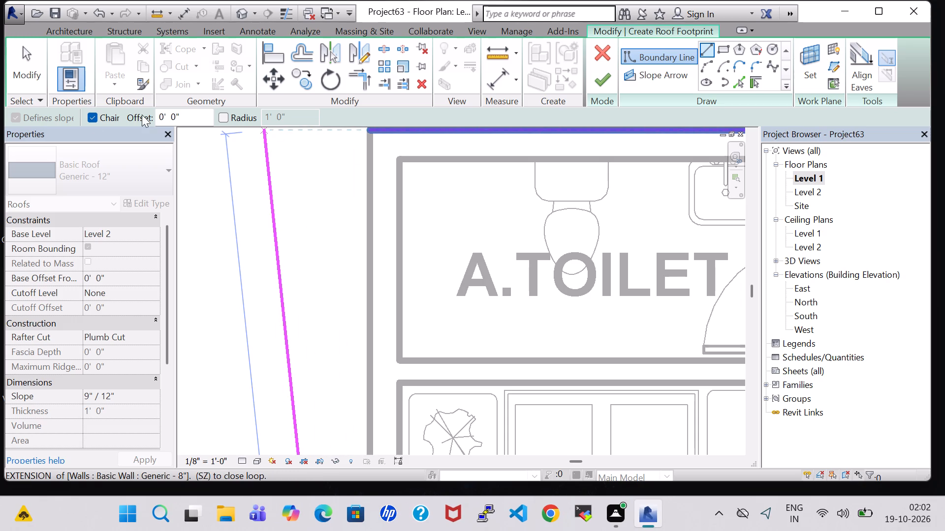
left_click(372, 131)
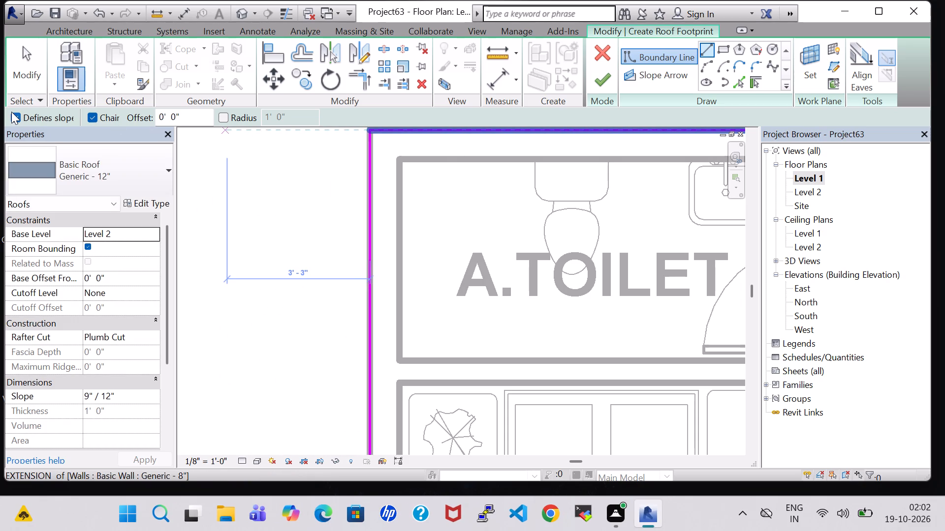
Turn off Defines slope and finish the roof footprint.
left_click(11, 112)
left_click(599, 82)
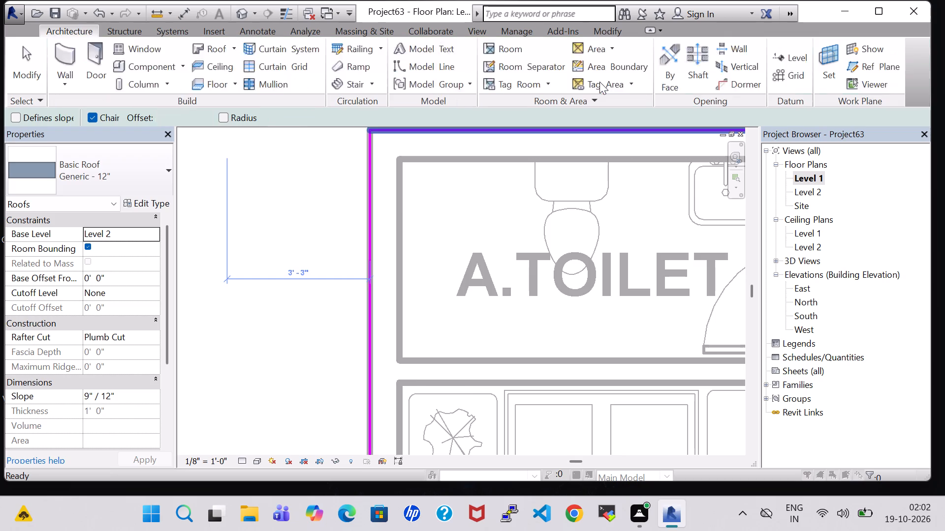
left_click(521, 261)
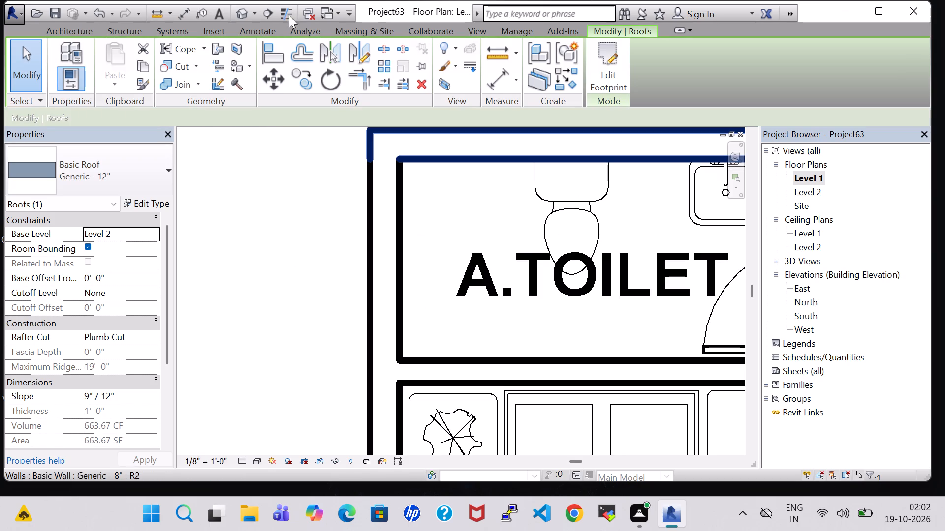
In the 3D view, edit the roof's footprint and turn off Defines Roof Slope for all six boundary lines.
left_click(250, 12)
scroll(491, 259, "down", 5)
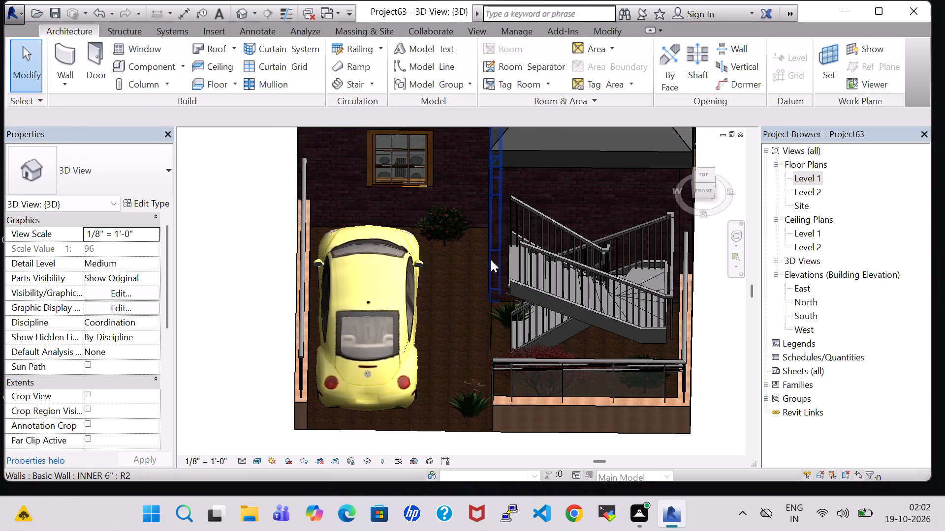
scroll(491, 260, "down", 1)
left_click(547, 164)
double_click(537, 162)
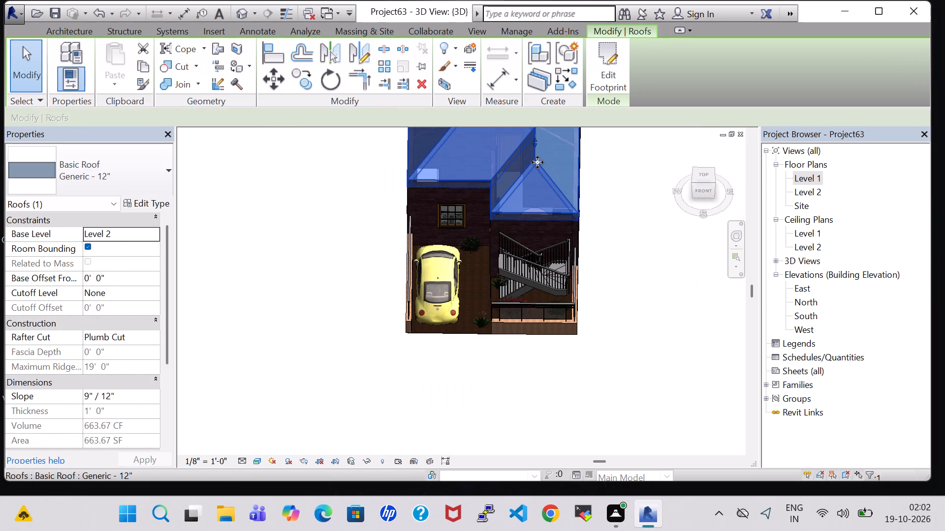
middle_click_drag(592, 174, 609, 414)
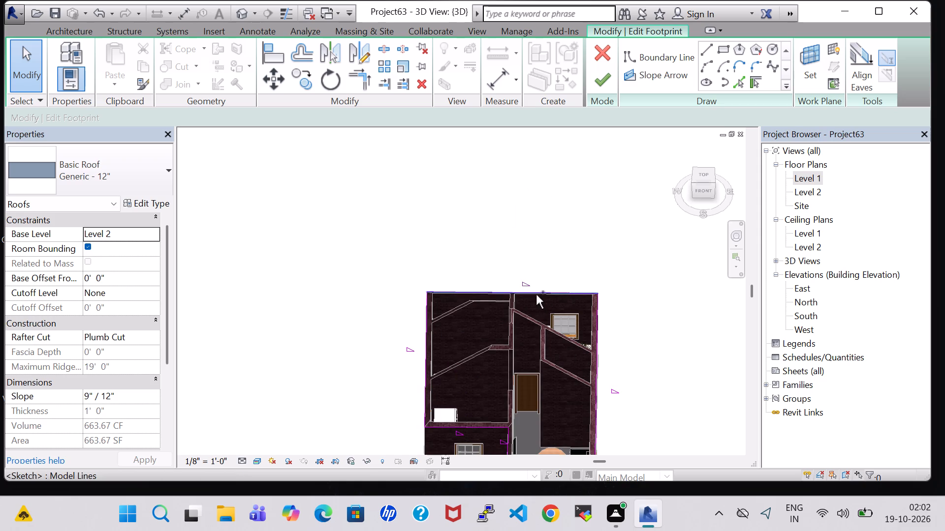
left_click(535, 292, "ctrl")
left_click(425, 332, "ctrl")
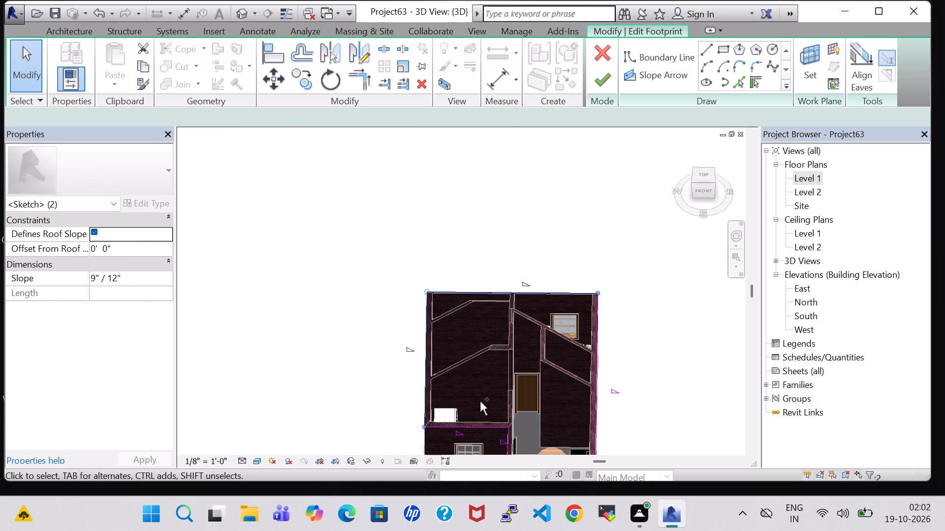
left_click(479, 428, "ctrl")
left_click(509, 441, "ctrl")
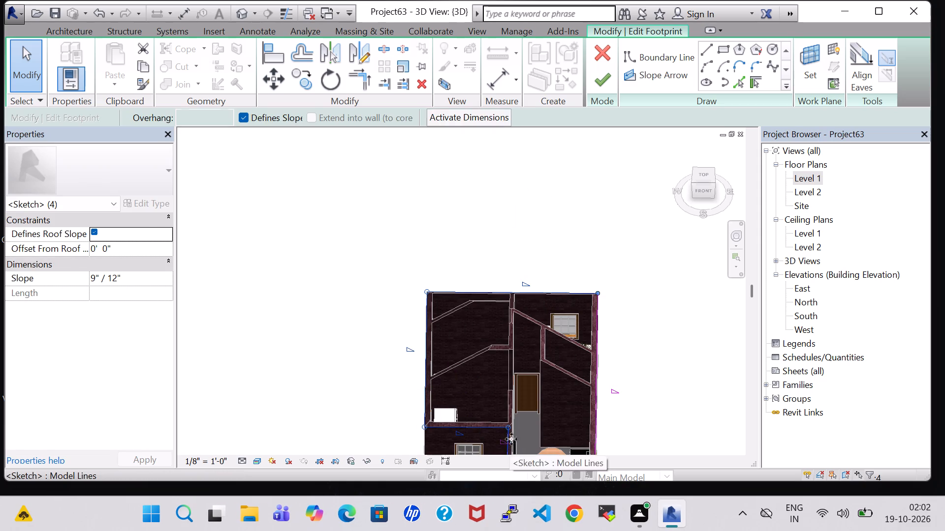
left_click(596, 385, "ctrl")
middle_click_drag(648, 390, 638, 331, "ctrl")
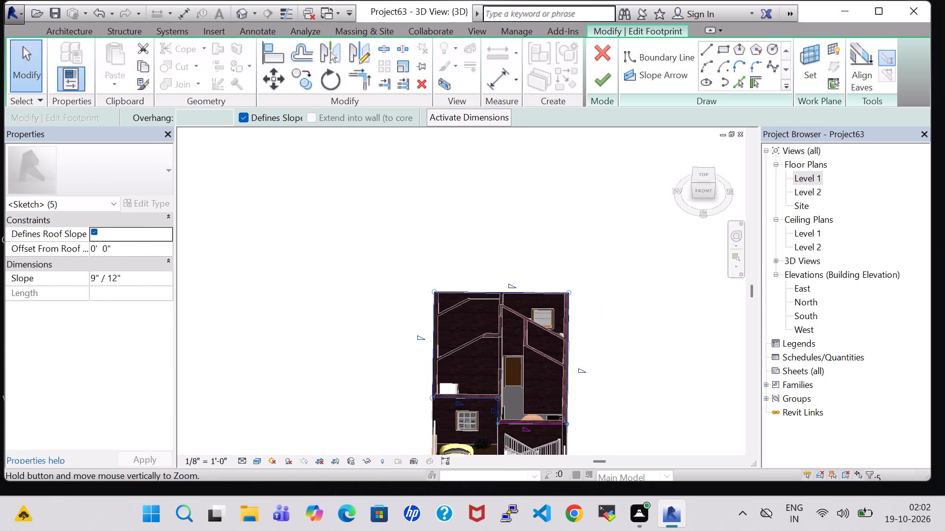
middle_click_drag(638, 331, 638, 329, "ctrl")
middle_click_drag(632, 361, 644, 282)
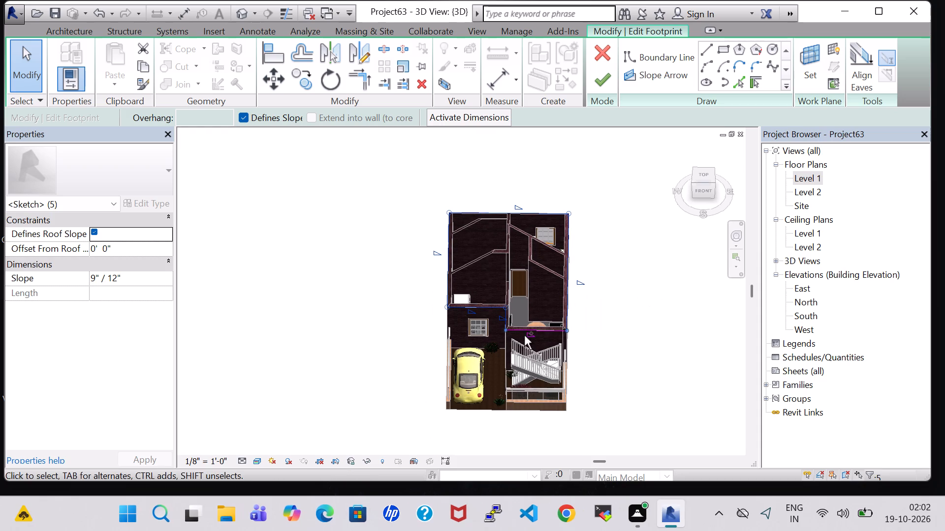
left_click(528, 331, "ctrl")
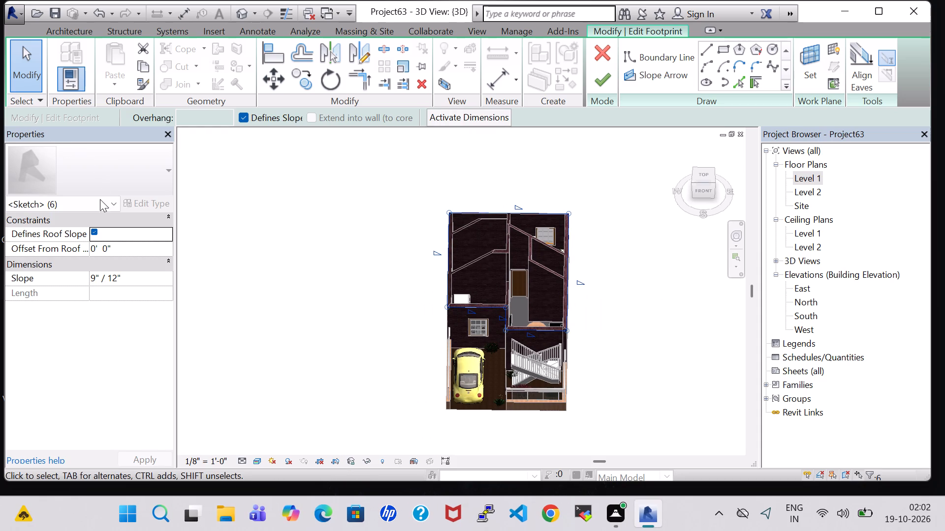
left_click(94, 232)
left_click(606, 84)
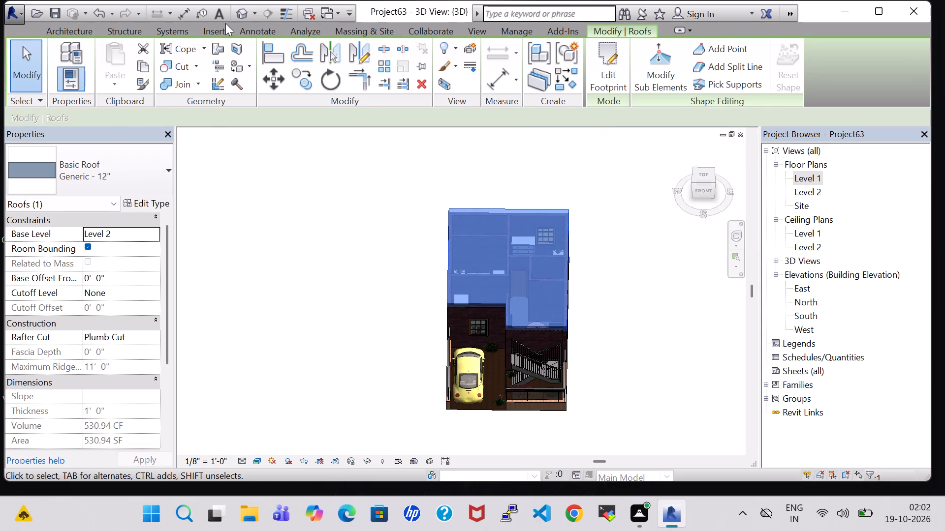
Assign the Brick, Soldier Course material to the structure layer of the Generic - 12" roof type.
left_click(239, 11)
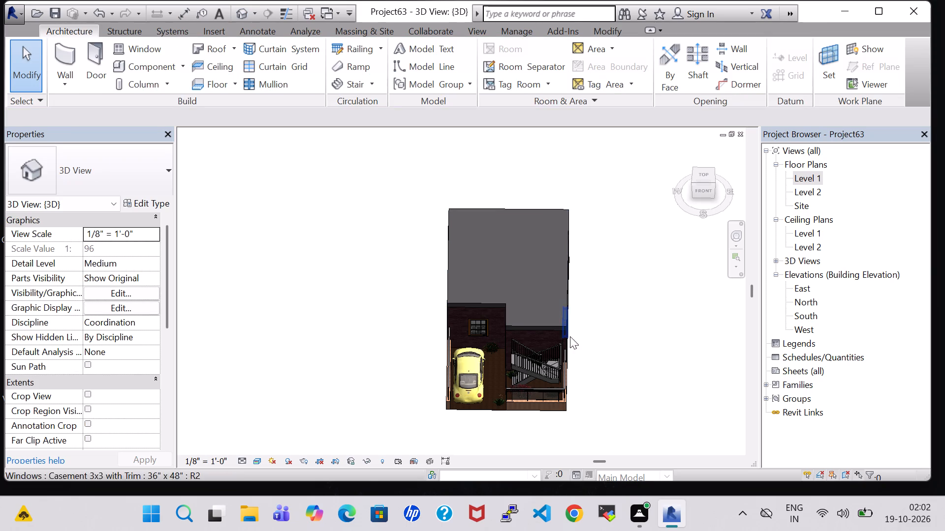
left_click(565, 240)
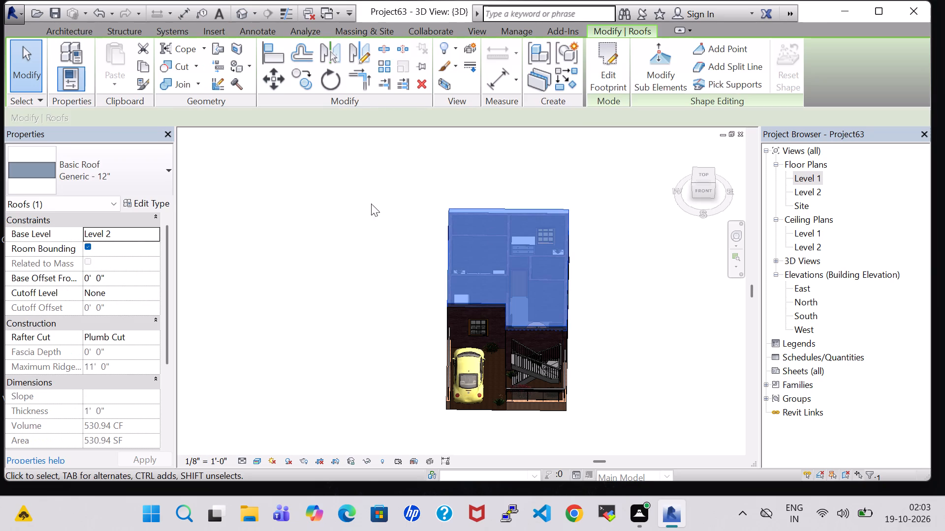
left_click(156, 207)
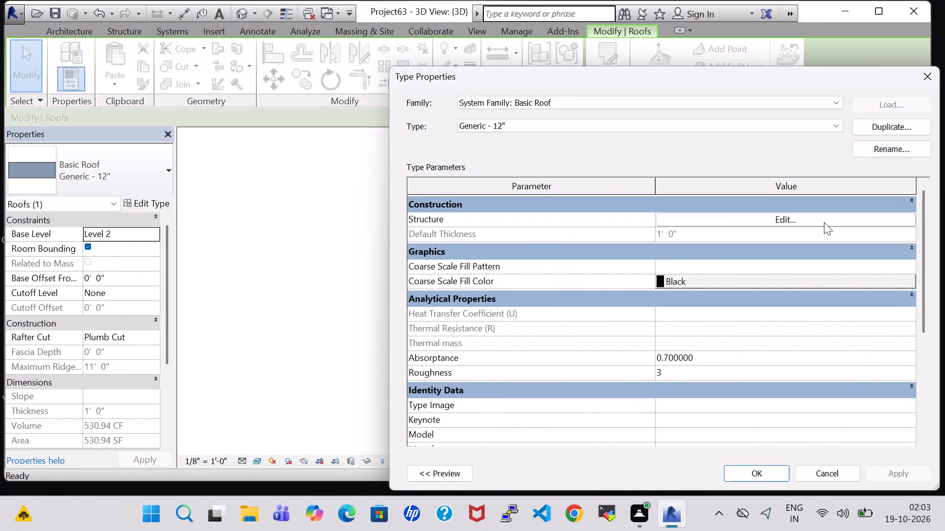
left_click(823, 222)
left_click(656, 216)
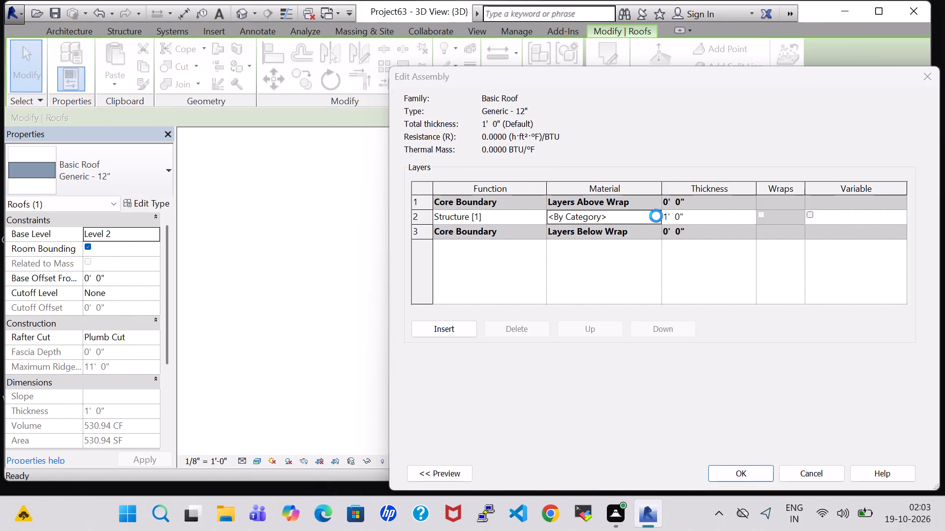
left_click(199, 278)
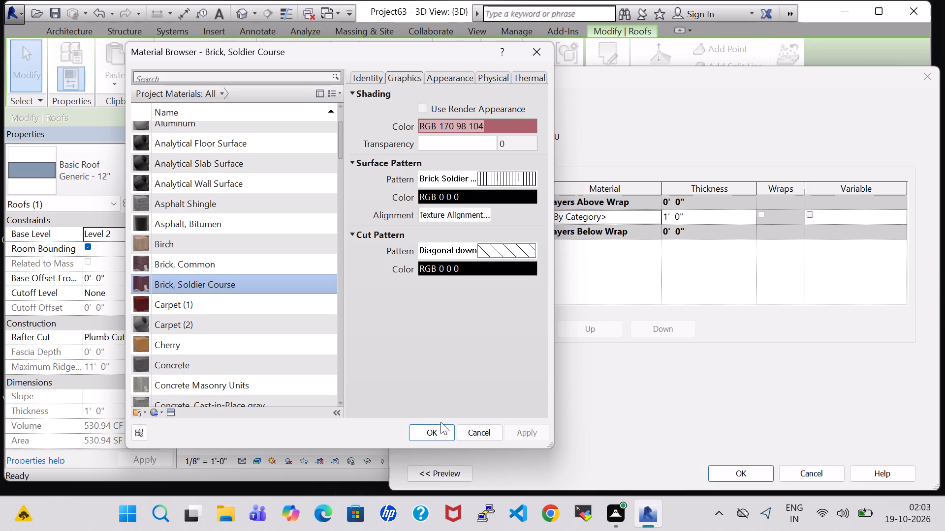
left_click(441, 422)
left_click(441, 433)
left_click(749, 473)
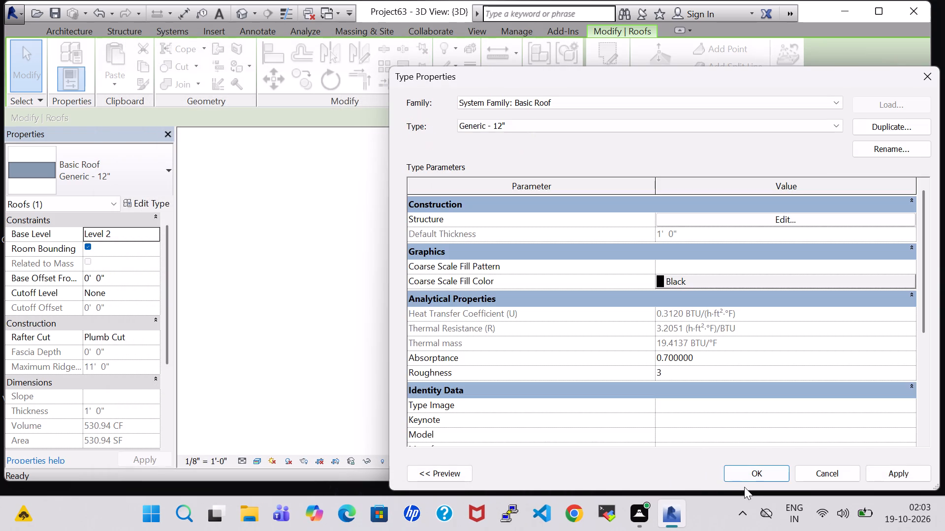
left_click(753, 480)
left_click(659, 388)
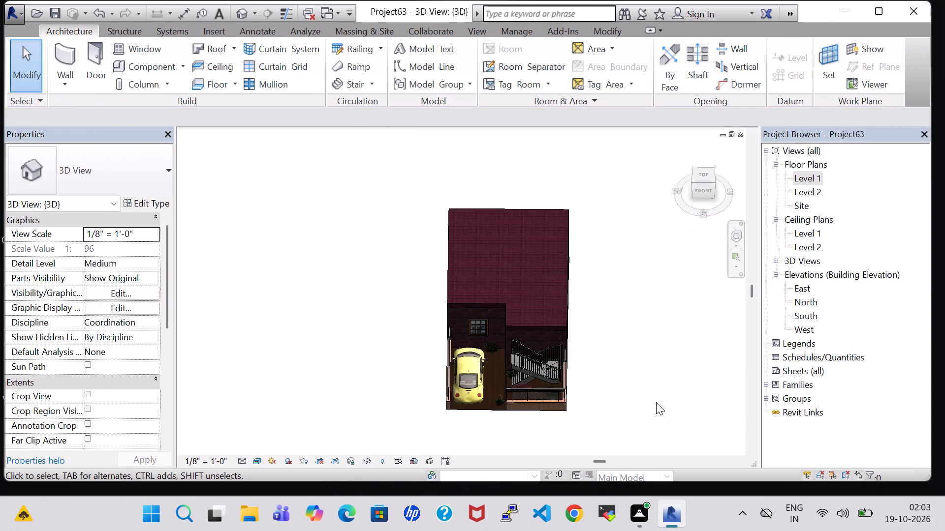
Examine the flat brick roof and the front of the house from several angles in 3D.
middle_click_drag(656, 402, 637, 314, "shift")
scroll(637, 314, "up", 4)
middle_click_drag(629, 369, 632, 368)
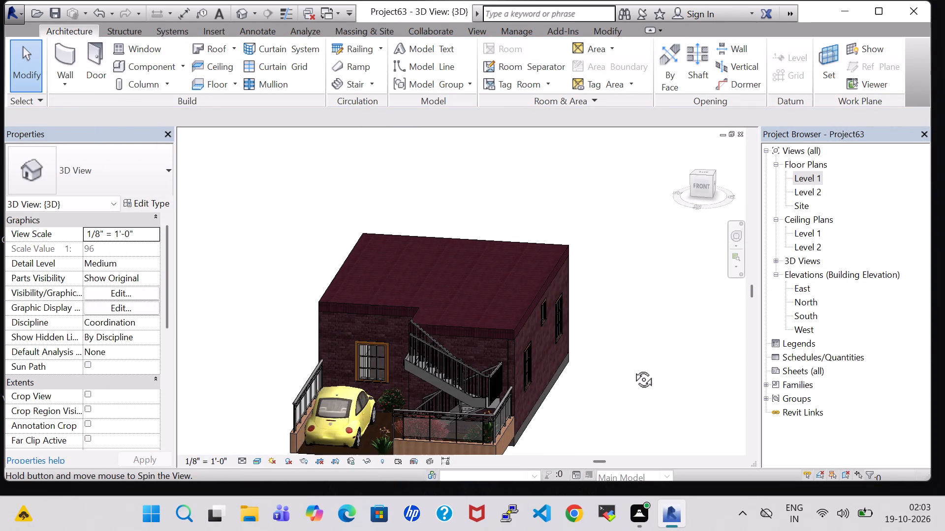
middle_click_drag(632, 368, 649, 349)
middle_click_drag(566, 310, 578, 357)
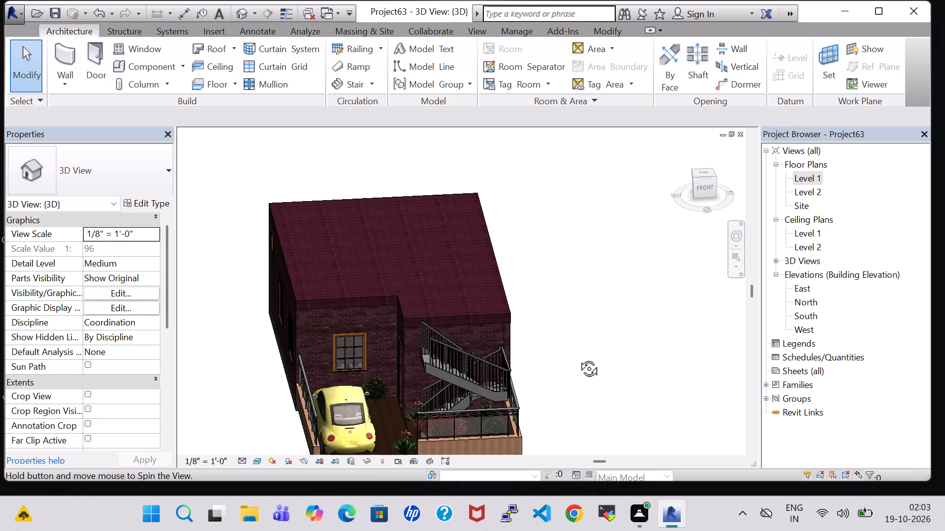
middle_click_drag(578, 357, 577, 340)
middle_click_drag(574, 339, 569, 296)
middle_click_drag(568, 287, 568, 297)
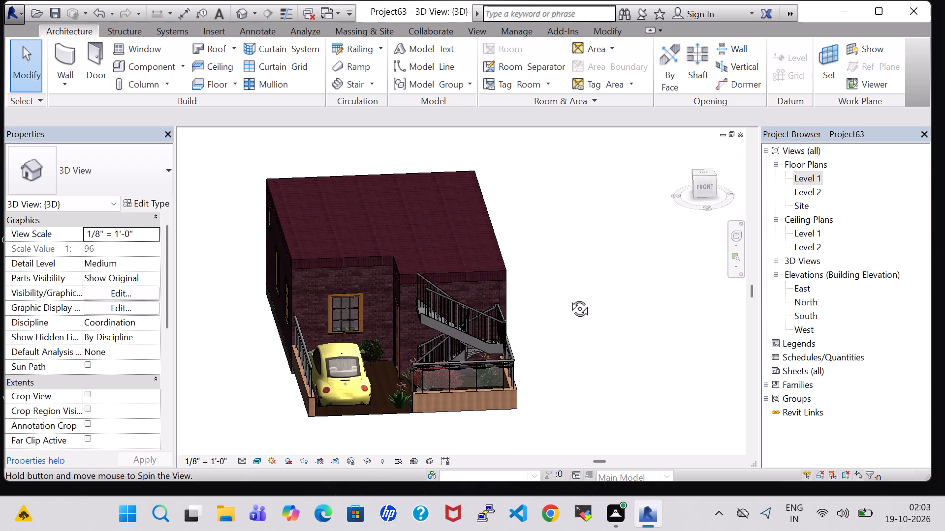
middle_click_drag(568, 297, 568, 327)
middle_click_drag(579, 360, 573, 362)
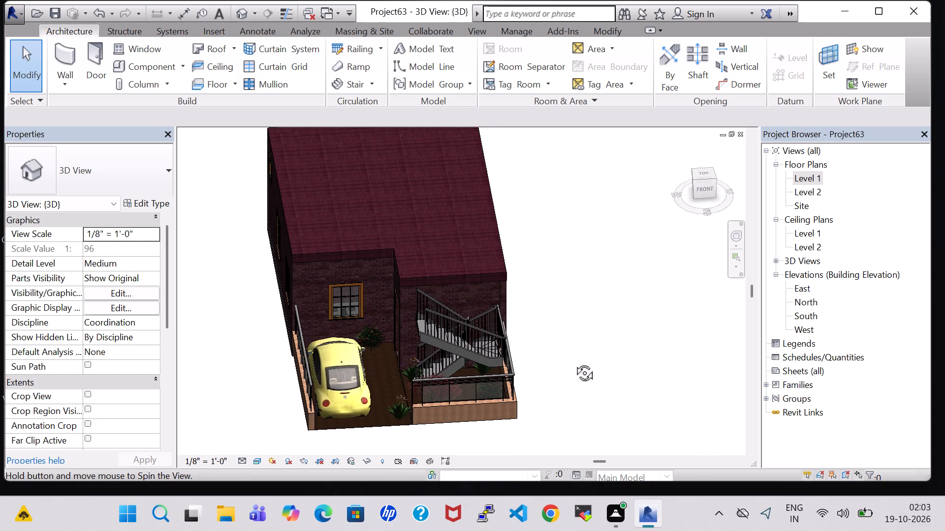
middle_click_drag(573, 362, 549, 318)
scroll(547, 338, "up", 1)
middle_click_drag(547, 338, 547, 324)
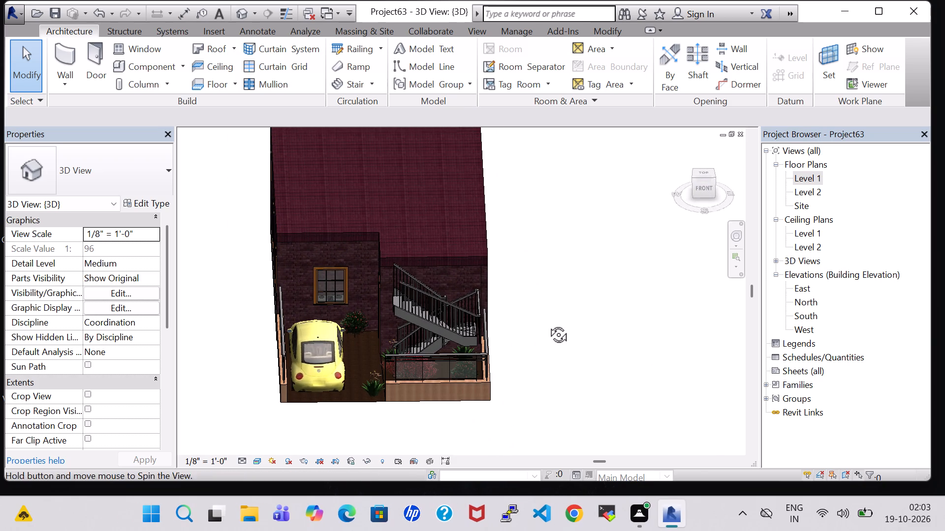
Save the project.
left_click(52, 15)
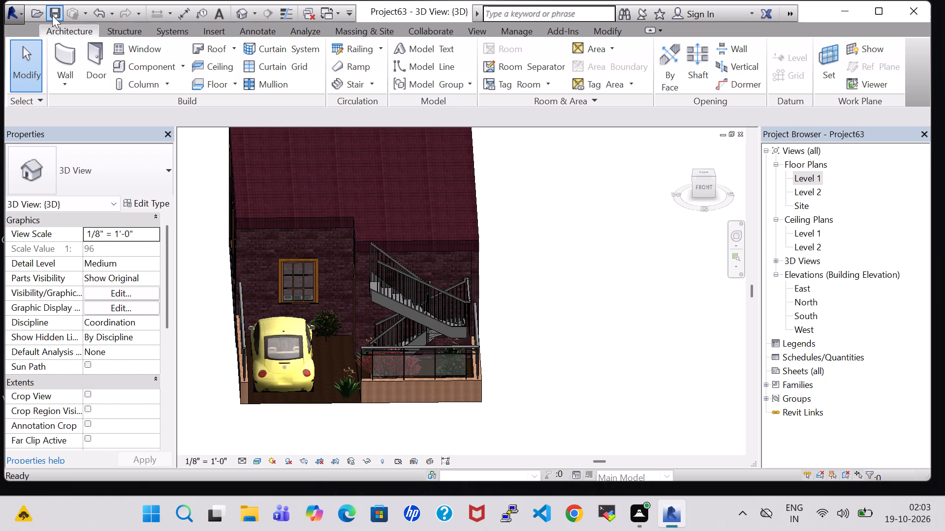
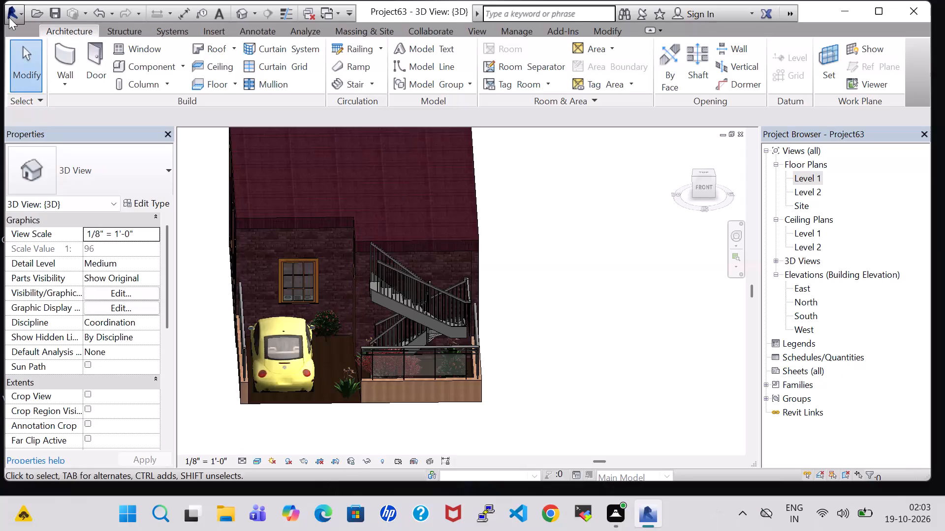
Export the project as an IFC 2x3 file named Project63 in the work folder.
left_click(9, 17)
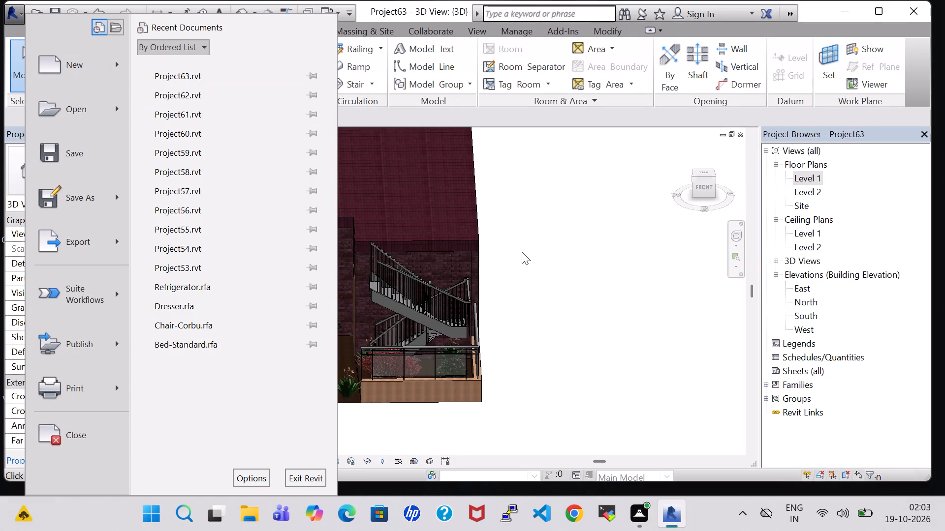
left_click(89, 246)
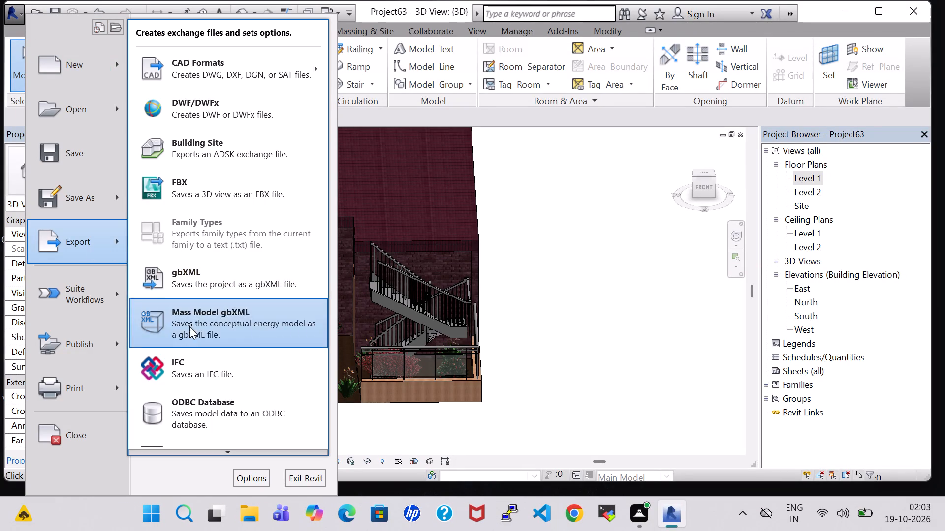
left_click(197, 367)
left_click(608, 391)
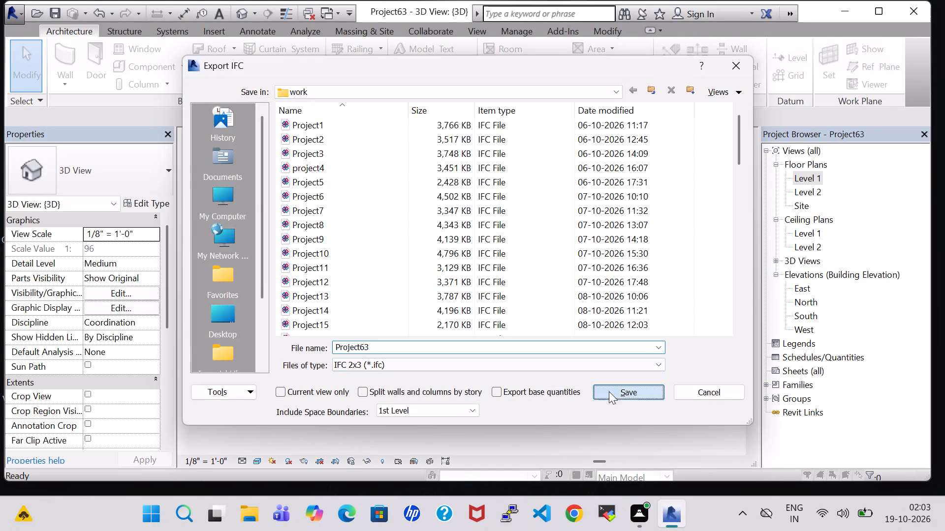